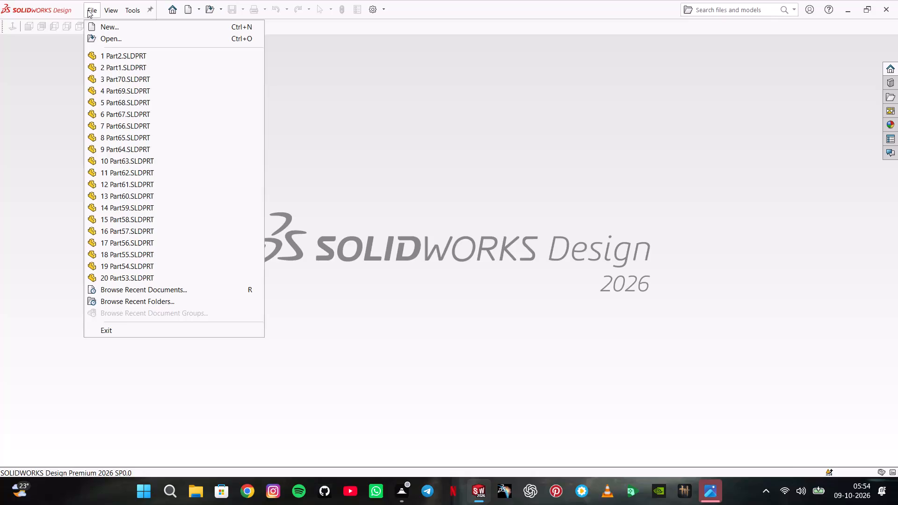
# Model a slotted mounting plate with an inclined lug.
# Create a new part document.
pyautogui.click(93, 30)
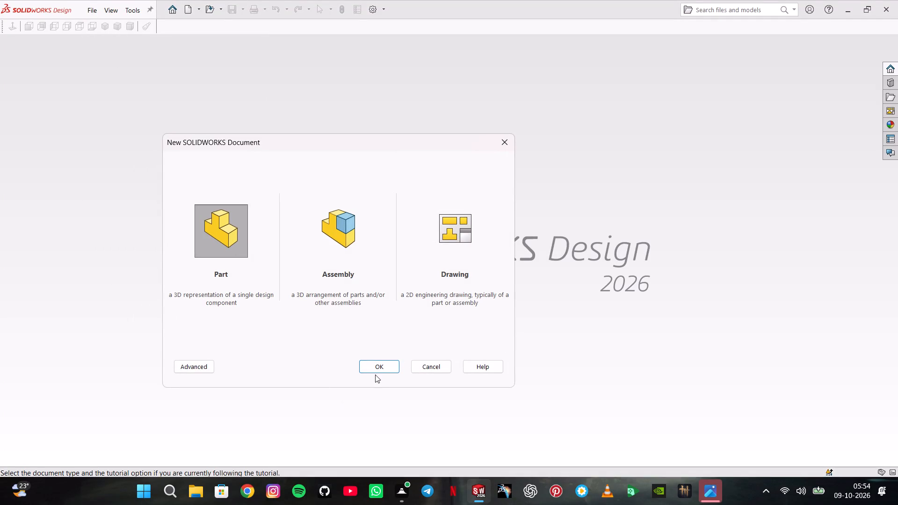
pyautogui.click(375, 375)
pyautogui.click(377, 372)
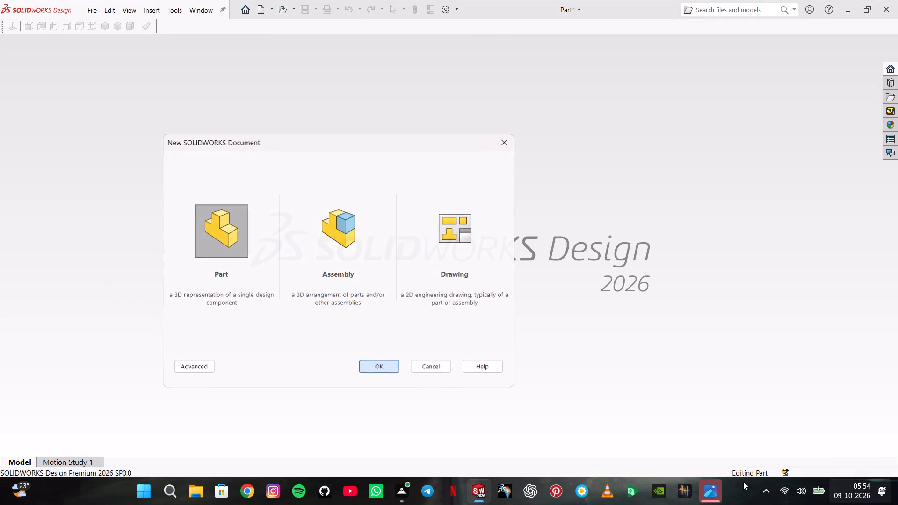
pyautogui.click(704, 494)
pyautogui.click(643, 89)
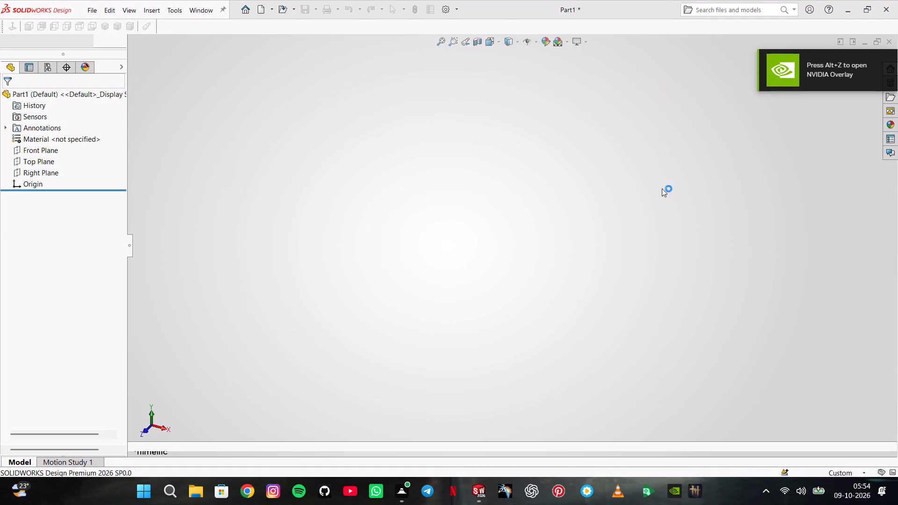
# Set the part's unit system to MMGS (millimeter, gram, second).
pyautogui.click(839, 475)
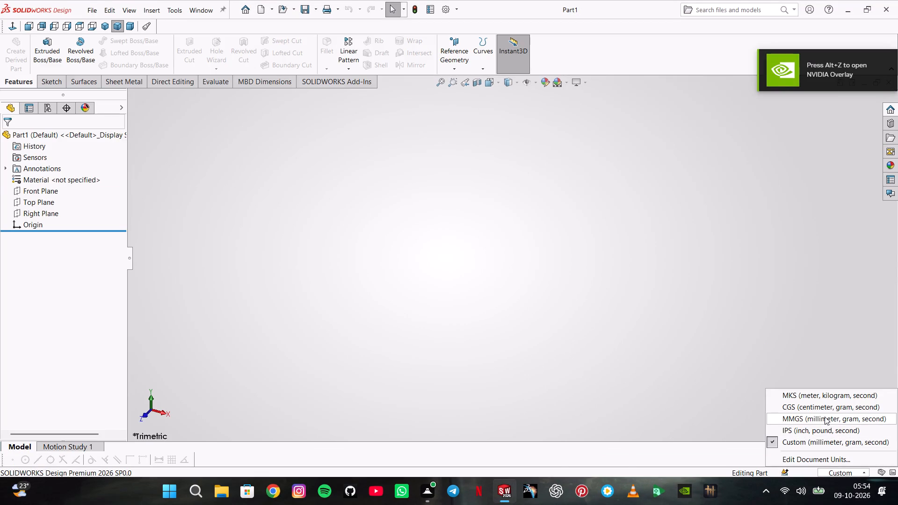
pyautogui.click(825, 417)
# Start a new sketch on the Front Plane.
pyautogui.click(51, 188)
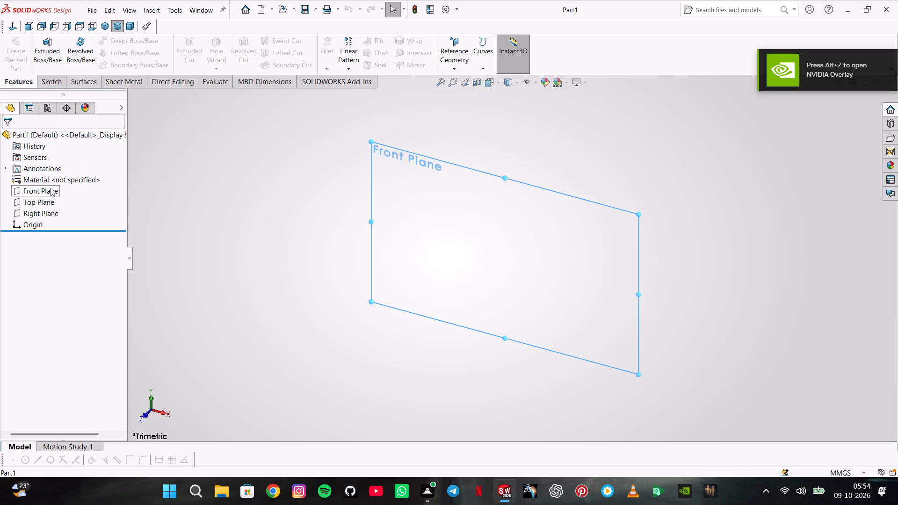
pyautogui.click(58, 176)
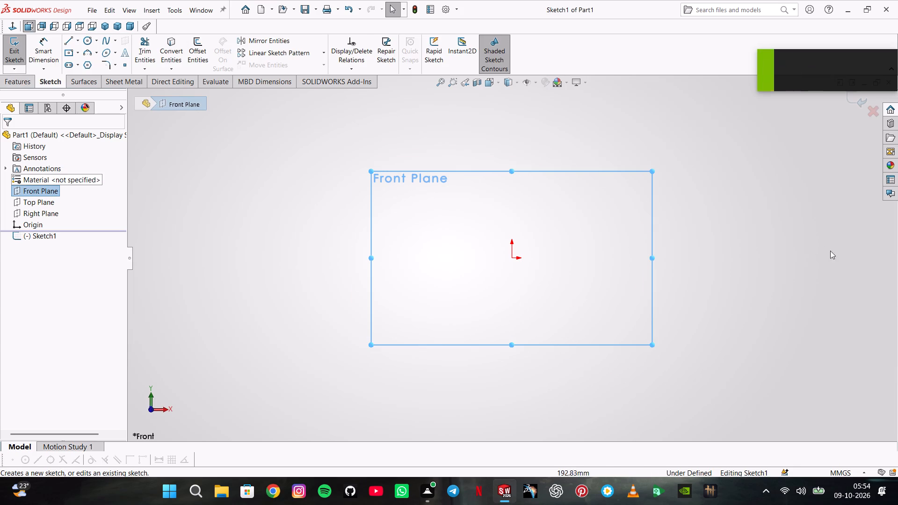
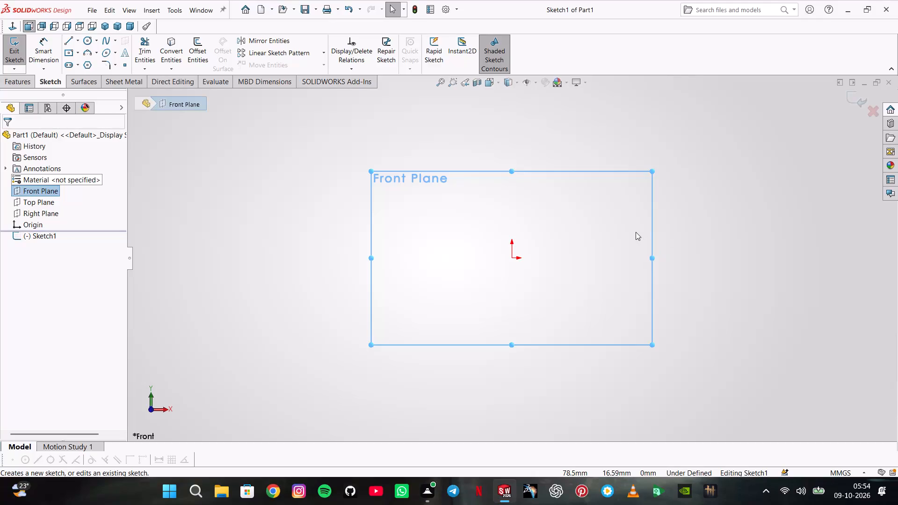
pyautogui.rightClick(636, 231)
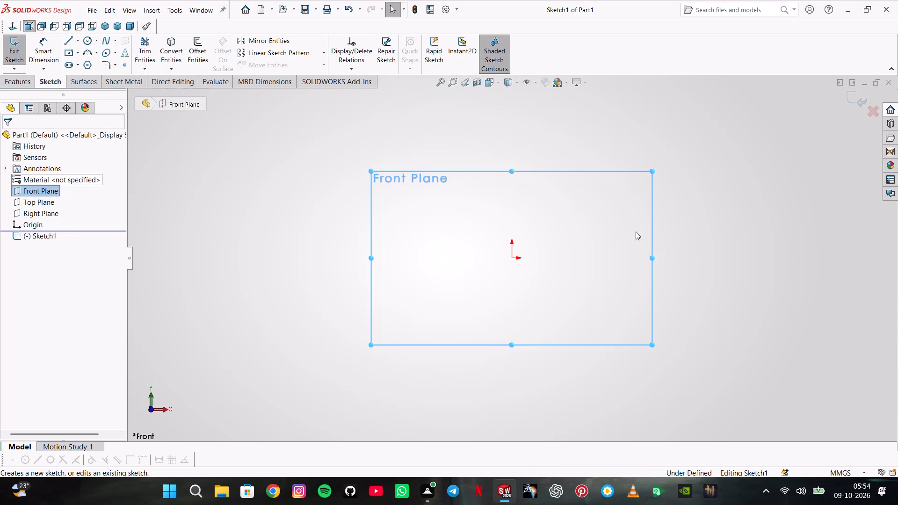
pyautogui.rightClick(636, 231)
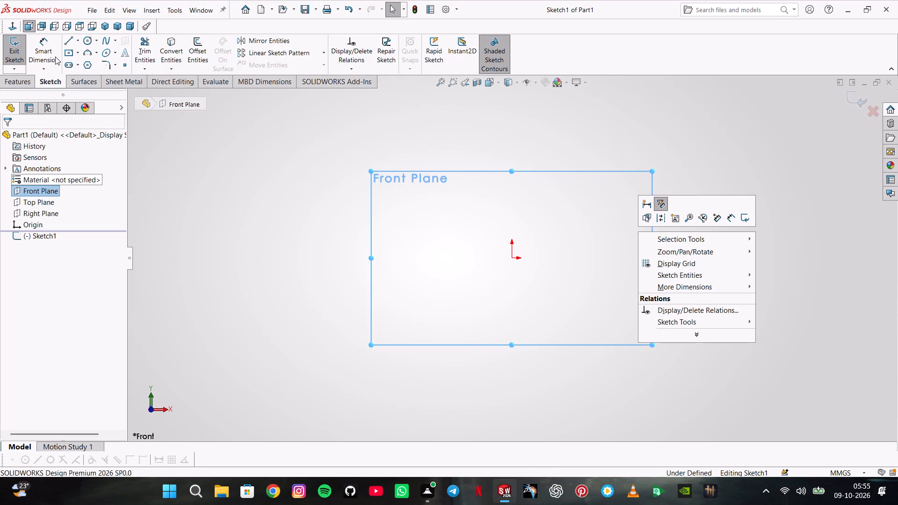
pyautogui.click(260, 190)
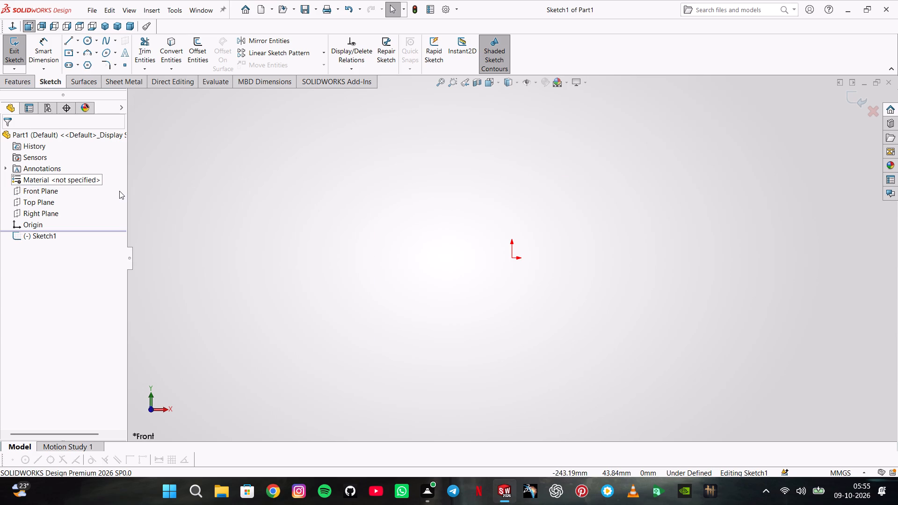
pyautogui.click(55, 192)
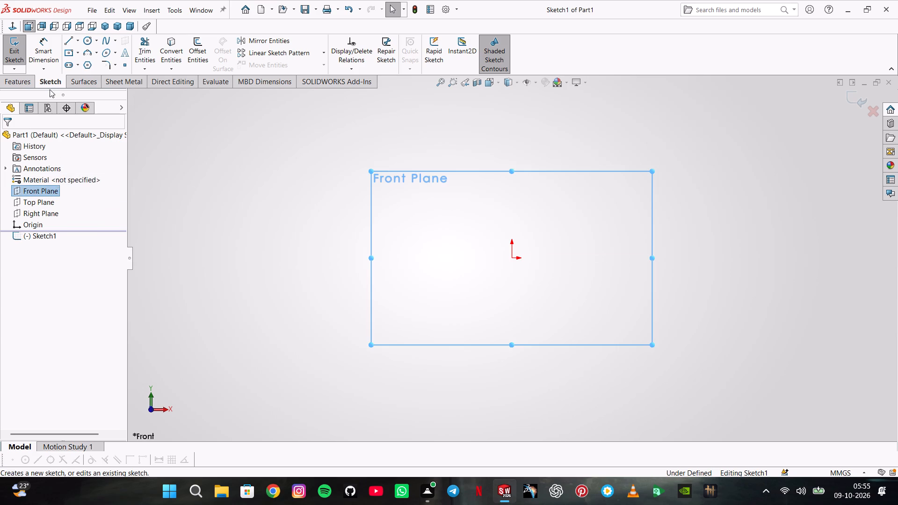
# Sketch a center rectangle about 172 mm wide, centered on the origin.
pyautogui.click(74, 47)
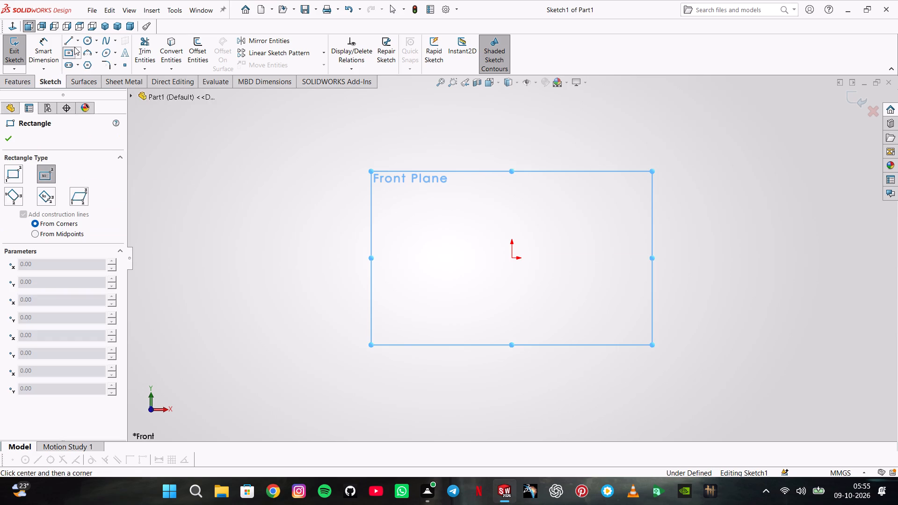
pyautogui.click(70, 50)
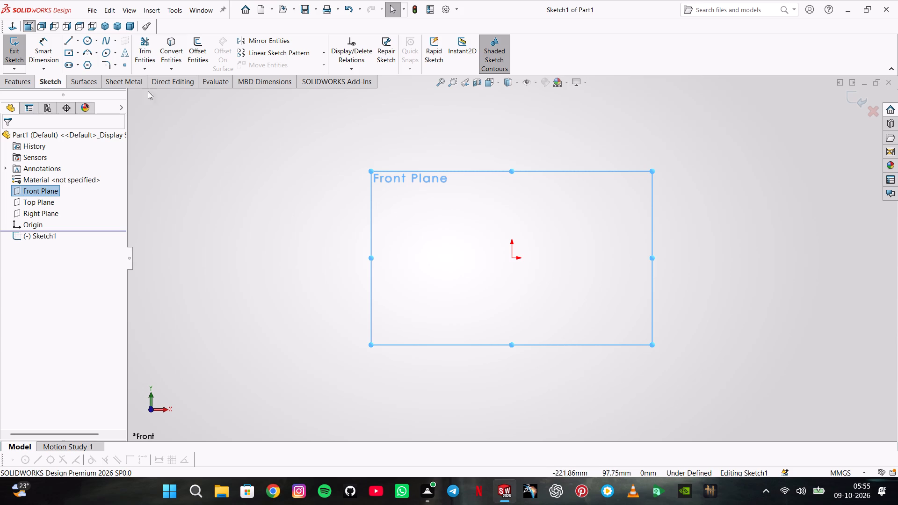
pyautogui.click(72, 52)
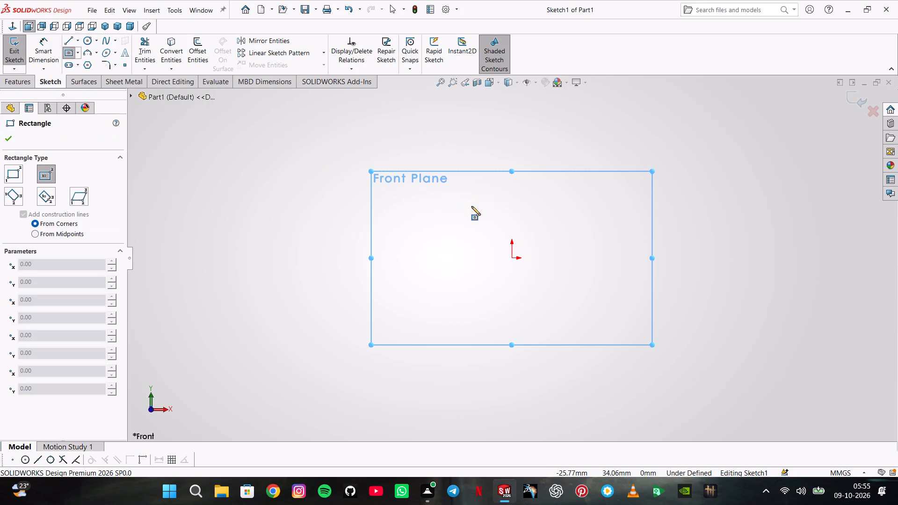
pyautogui.click(510, 259)
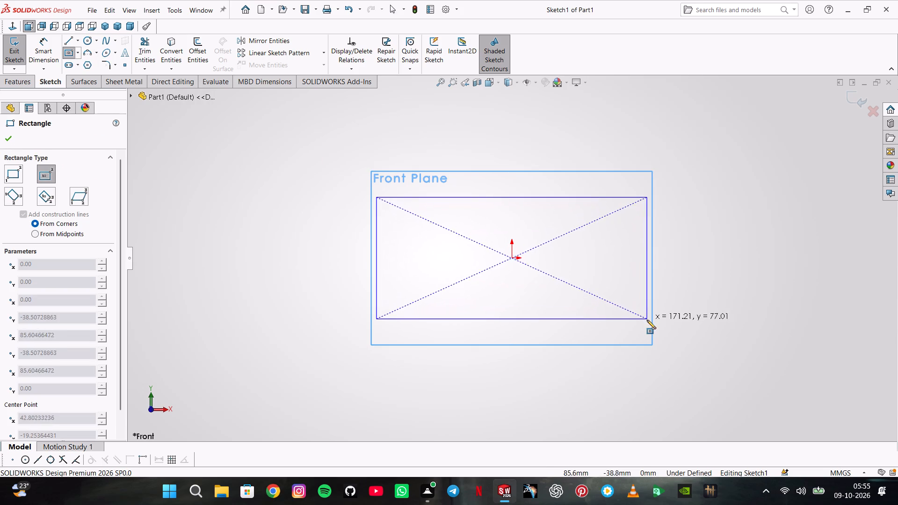
pyautogui.click(648, 320)
# Dimension the rectangle to 88 mm wide and 41 mm high.
pyautogui.click(44, 53)
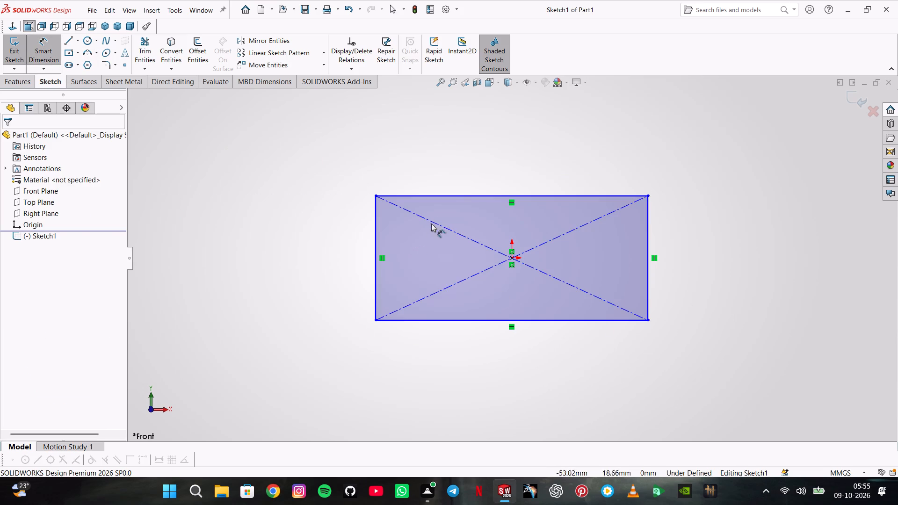
pyautogui.click(458, 195)
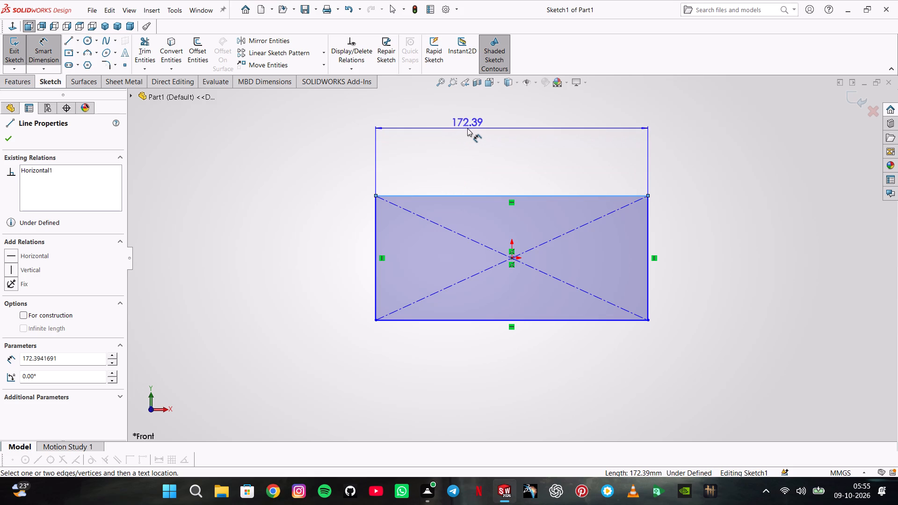
pyautogui.click(467, 128)
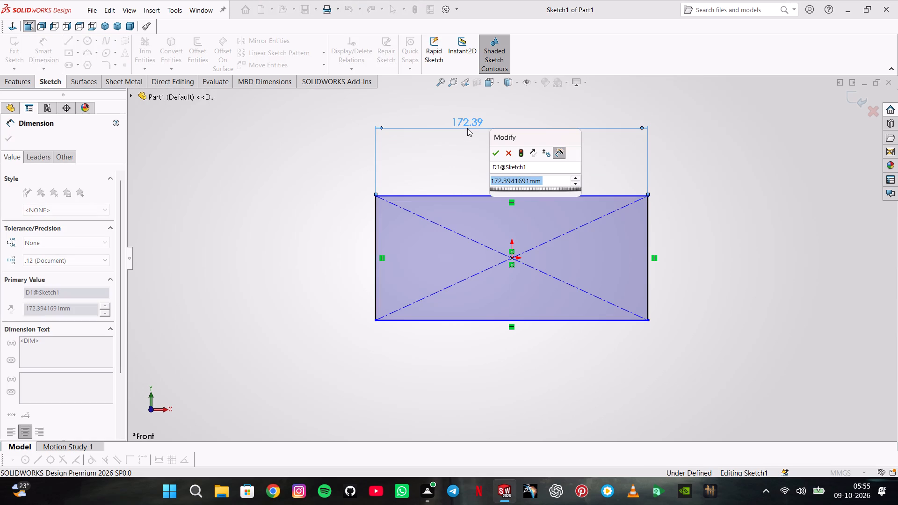
pyautogui.write('88')
pyautogui.press('Return')
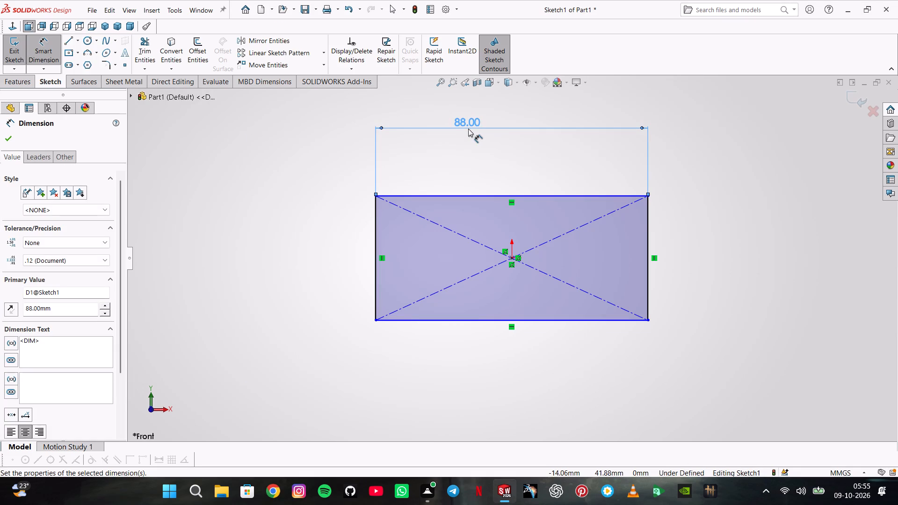
pyautogui.click(503, 196)
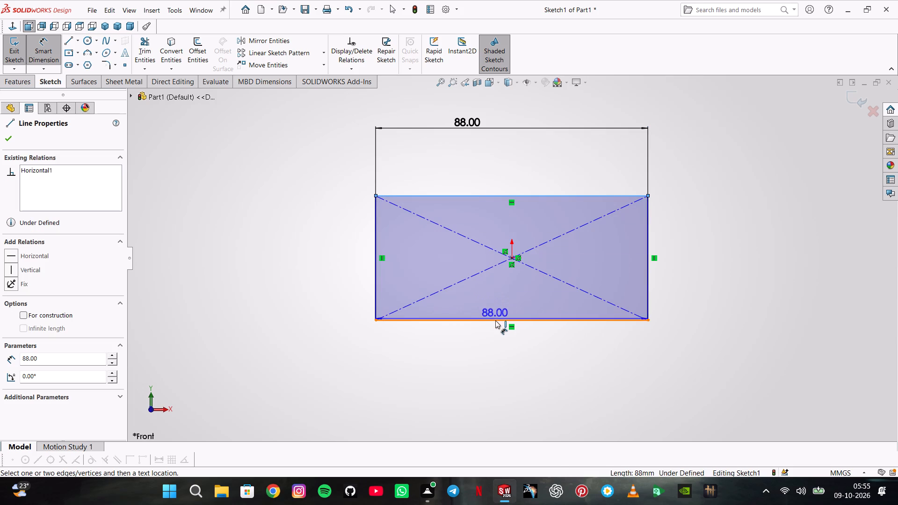
pyautogui.click(495, 320)
pyautogui.click(289, 284)
pyautogui.write('41')
pyautogui.press('Return')
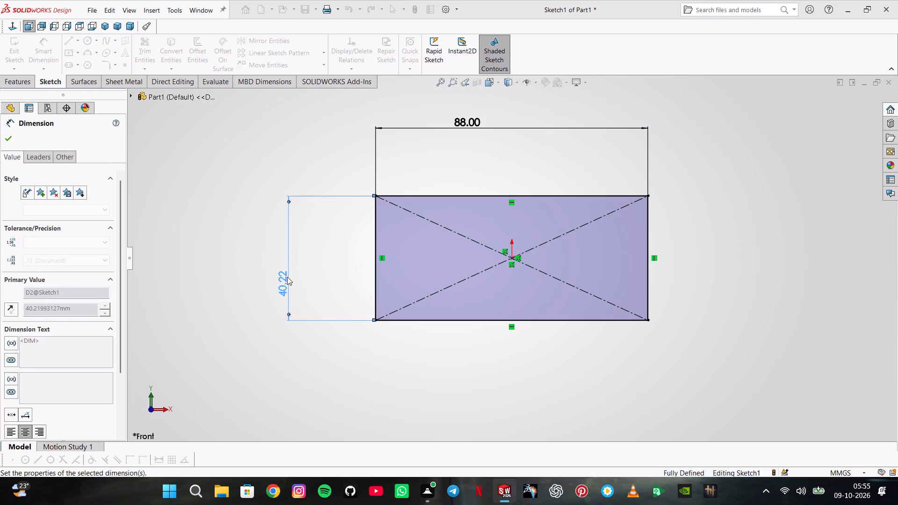
# Chamfer the rectangle's upper-left corner with an angle-distance sketch chamfer of 6 mm at 45 degrees.
pyautogui.click(92, 89)
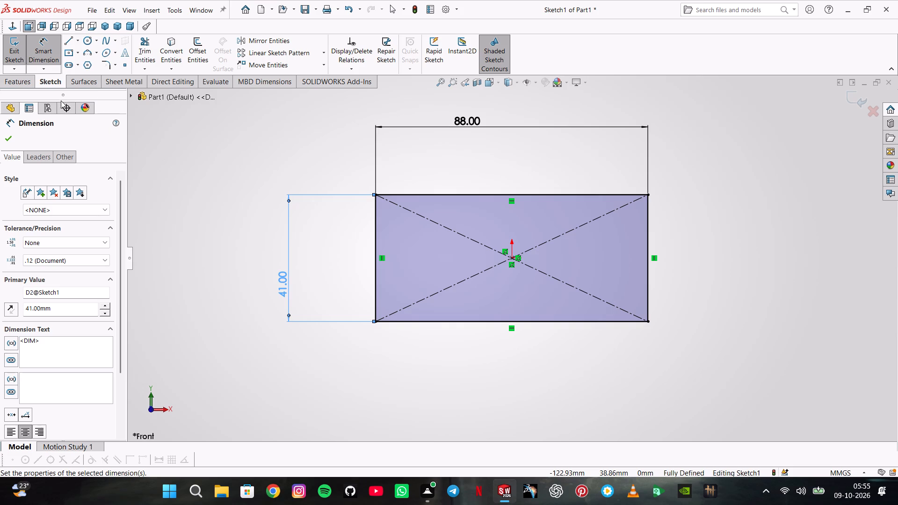
pyautogui.click(107, 72)
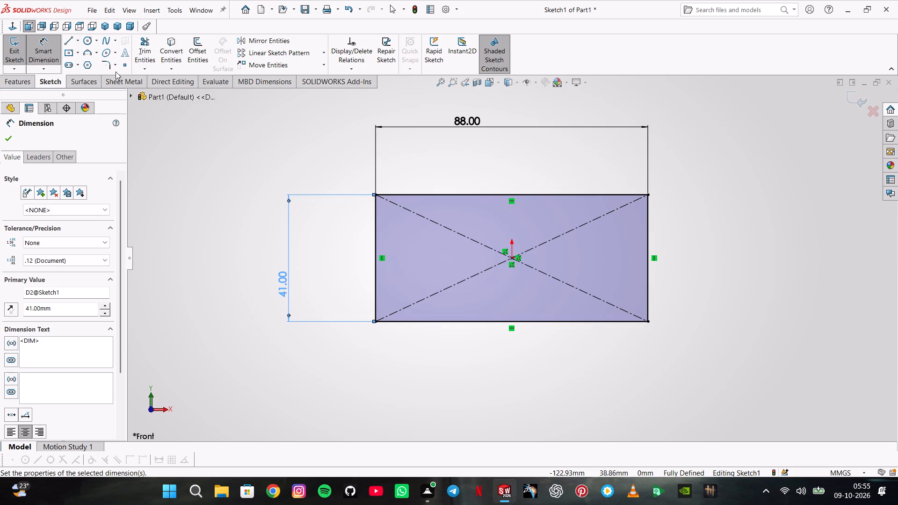
pyautogui.click(116, 72)
pyautogui.click(118, 70)
pyautogui.click(114, 88)
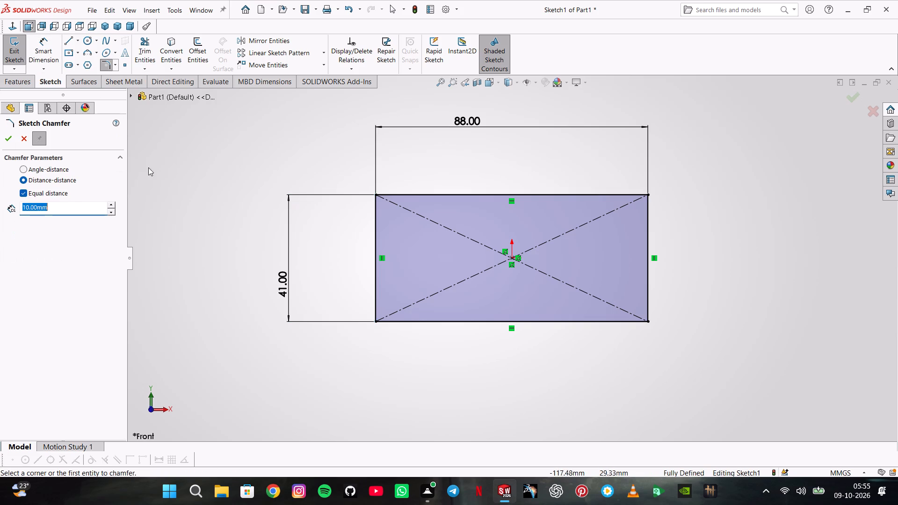
pyautogui.click(58, 167)
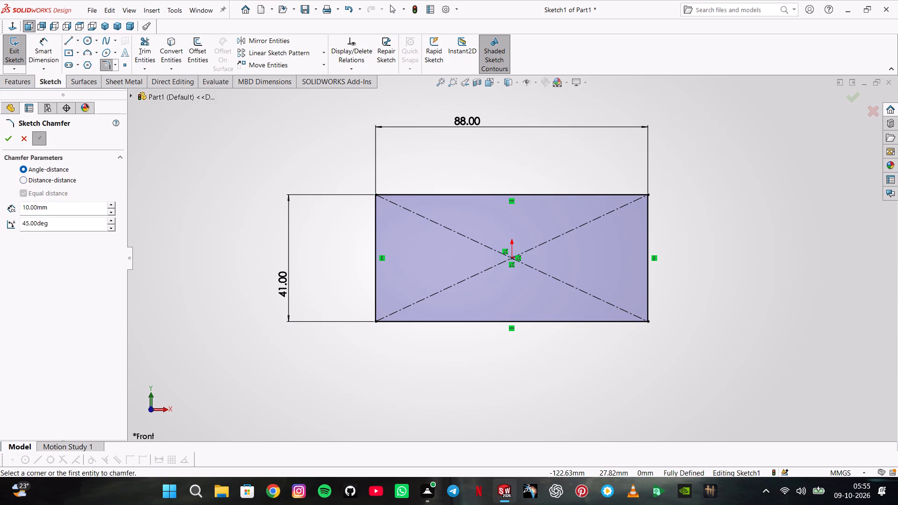
pyautogui.doubleClick(51, 211)
pyautogui.press('6')
pyautogui.press('Return')
pyautogui.click(375, 194)
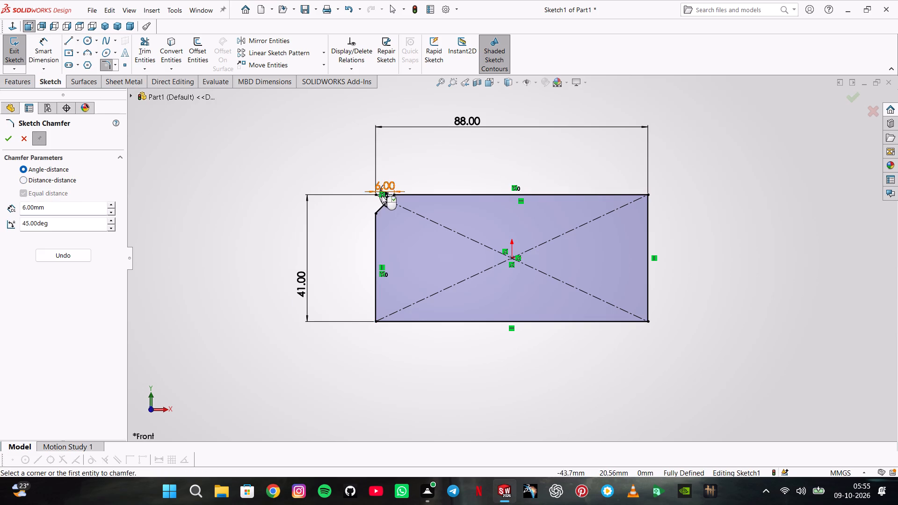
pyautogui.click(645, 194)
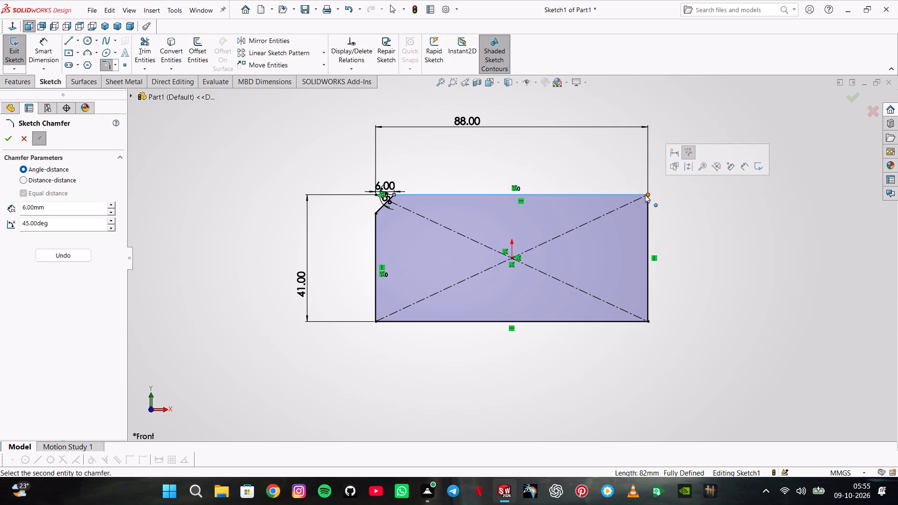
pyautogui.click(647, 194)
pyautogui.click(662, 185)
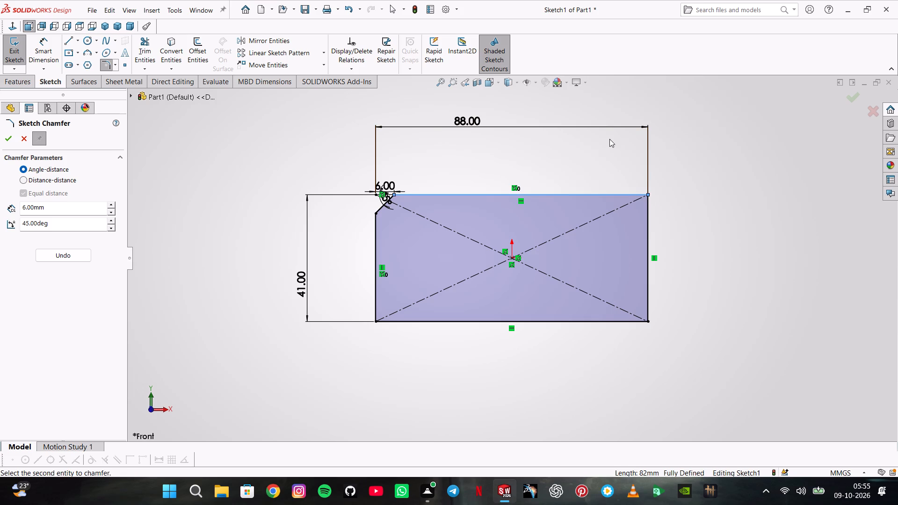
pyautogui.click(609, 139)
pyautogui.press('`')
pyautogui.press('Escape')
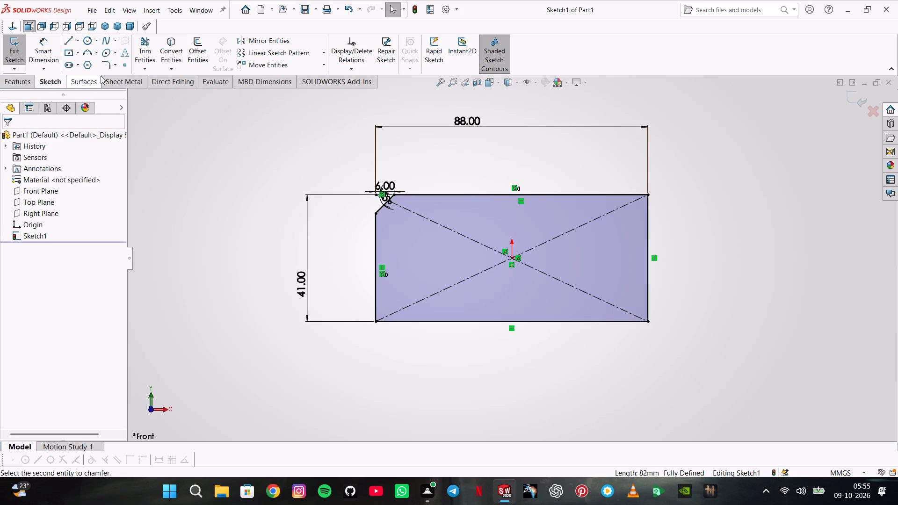
# Chamfer the rectangle's other three corners with angle-distance sketch chamfers of 6 mm at 45 degrees.
pyautogui.click(115, 66)
pyautogui.click(120, 86)
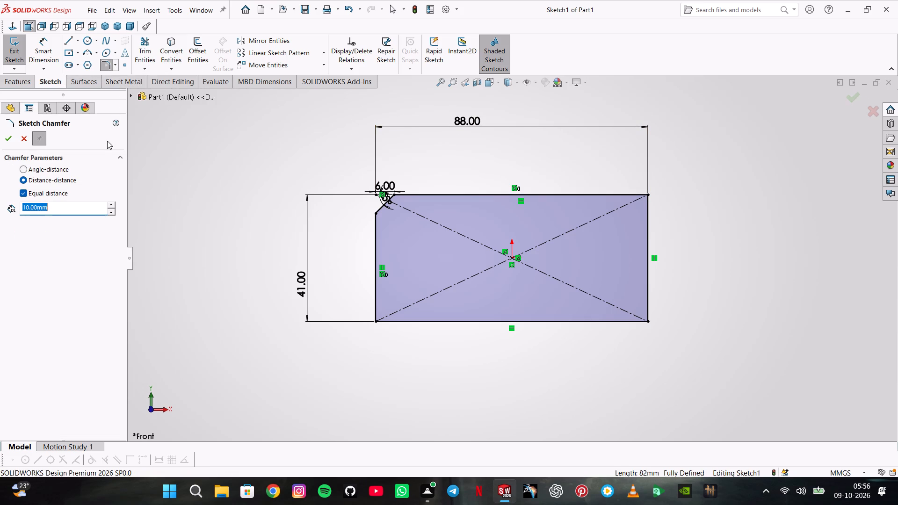
pyautogui.click(50, 168)
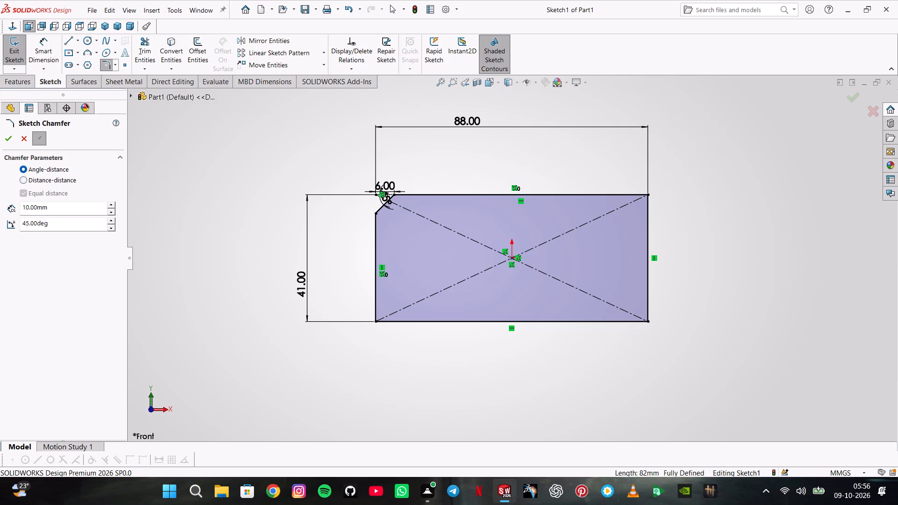
pyautogui.tripleClick(53, 207)
pyautogui.press('6')
pyautogui.press('Return')
pyautogui.click(648, 194)
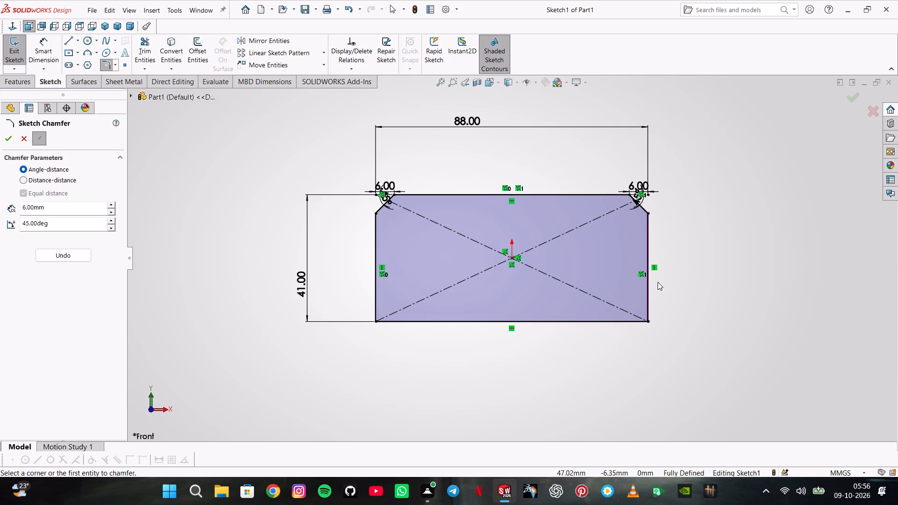
pyautogui.click(648, 321)
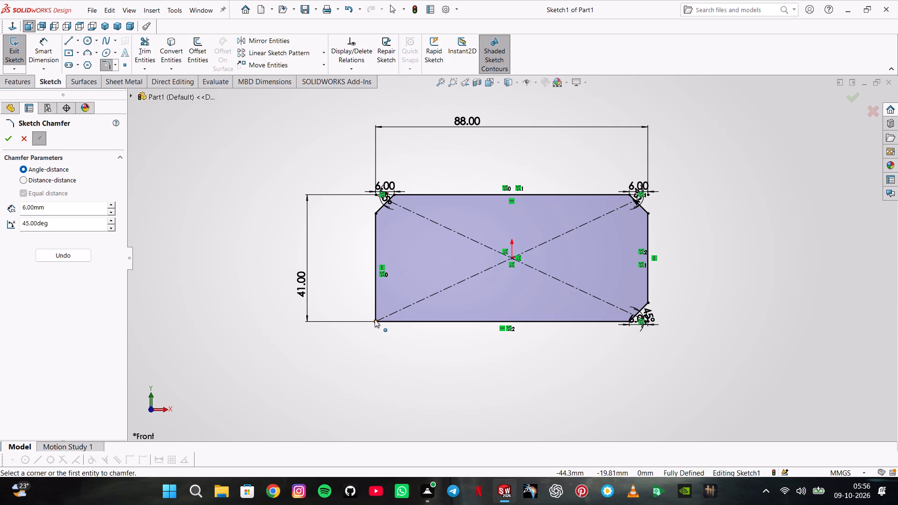
pyautogui.click(375, 322)
pyautogui.click(4, 137)
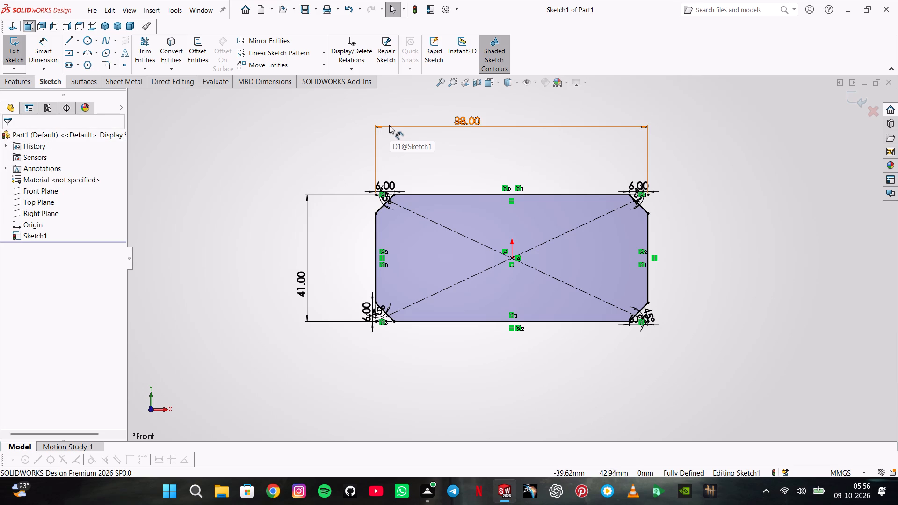
# Sketch two vertical straight slots, about 26 mm between centers near the rectangle's left edge and about 23 mm near its right edge.
pyautogui.click(72, 71)
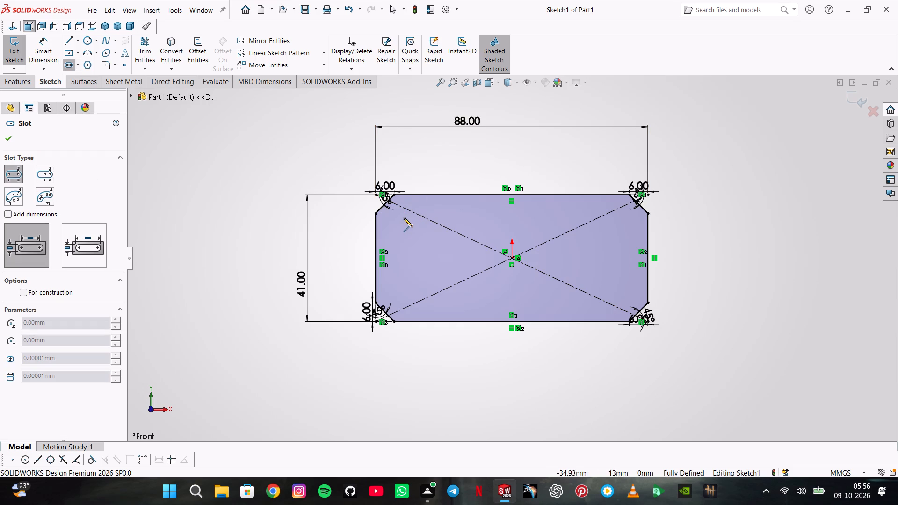
pyautogui.click(404, 218)
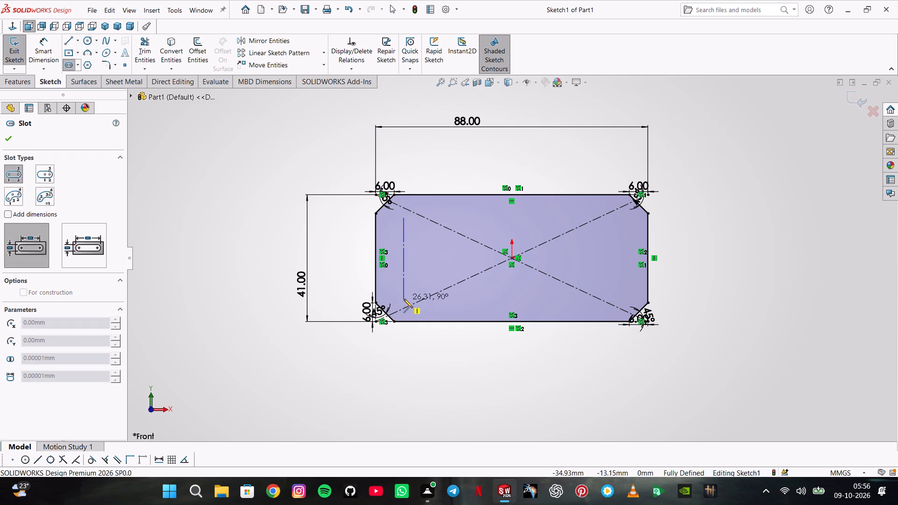
pyautogui.click(404, 299)
pyautogui.click(415, 296)
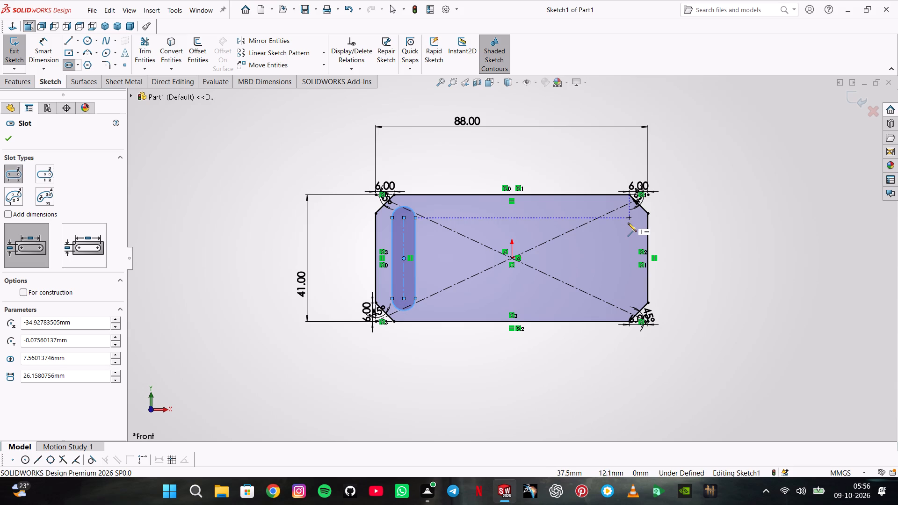
pyautogui.click(628, 223)
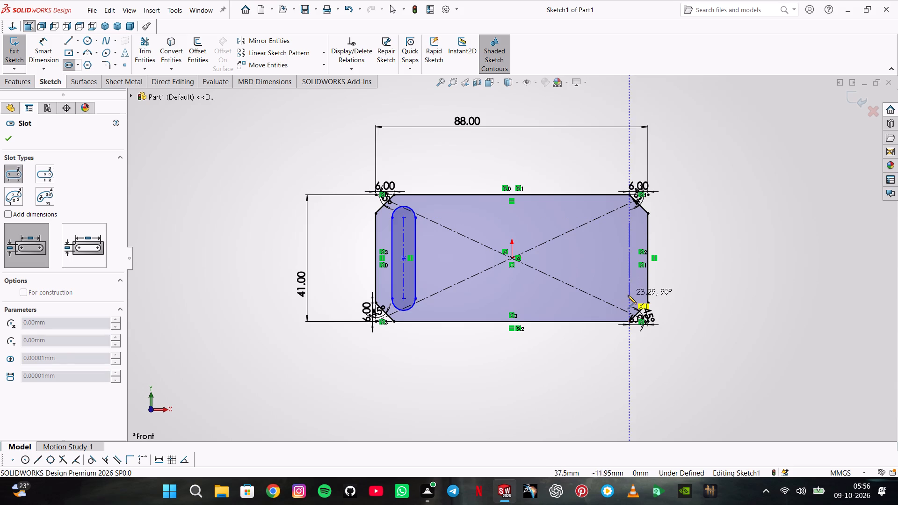
pyautogui.click(628, 295)
pyautogui.click(617, 296)
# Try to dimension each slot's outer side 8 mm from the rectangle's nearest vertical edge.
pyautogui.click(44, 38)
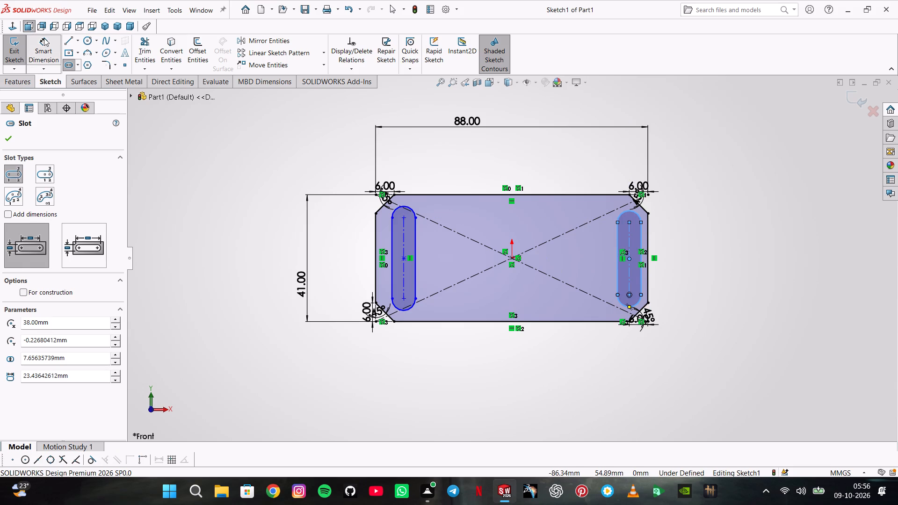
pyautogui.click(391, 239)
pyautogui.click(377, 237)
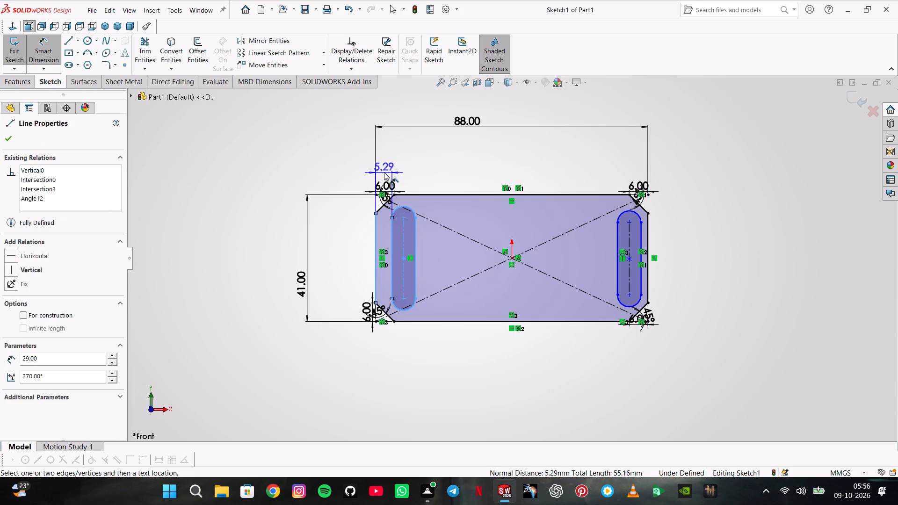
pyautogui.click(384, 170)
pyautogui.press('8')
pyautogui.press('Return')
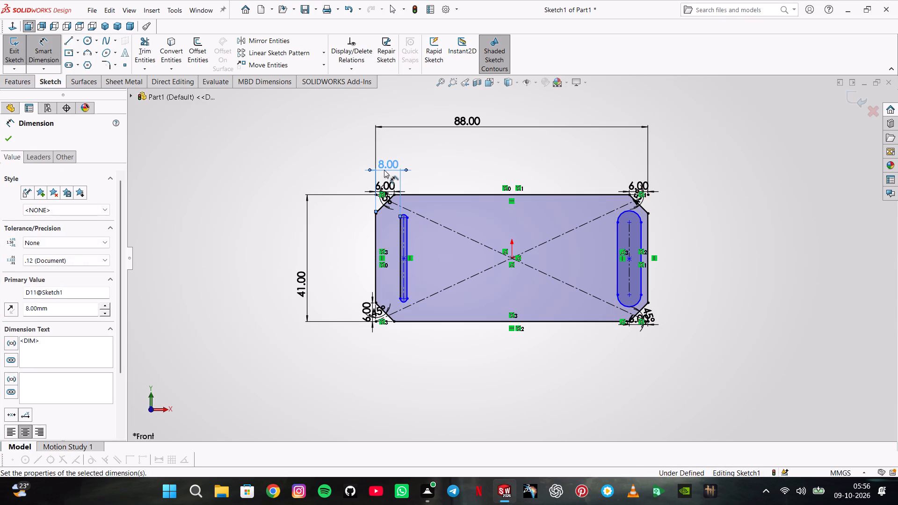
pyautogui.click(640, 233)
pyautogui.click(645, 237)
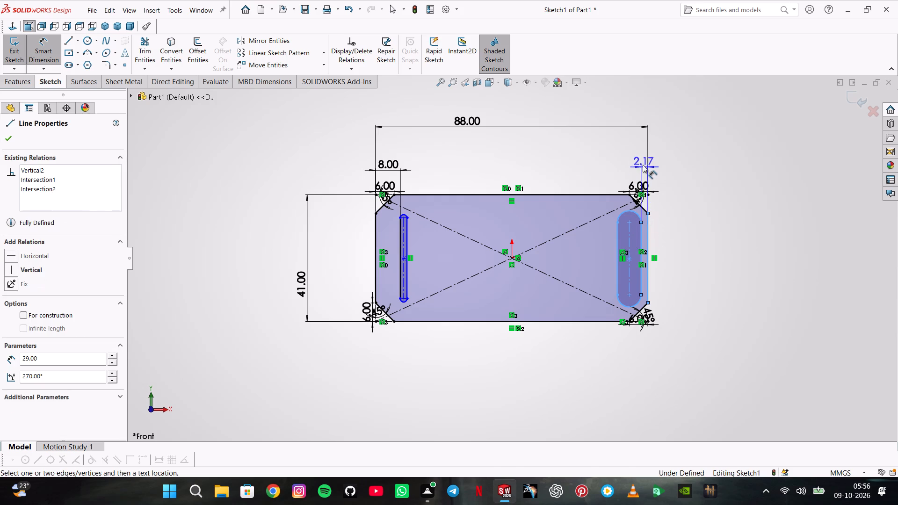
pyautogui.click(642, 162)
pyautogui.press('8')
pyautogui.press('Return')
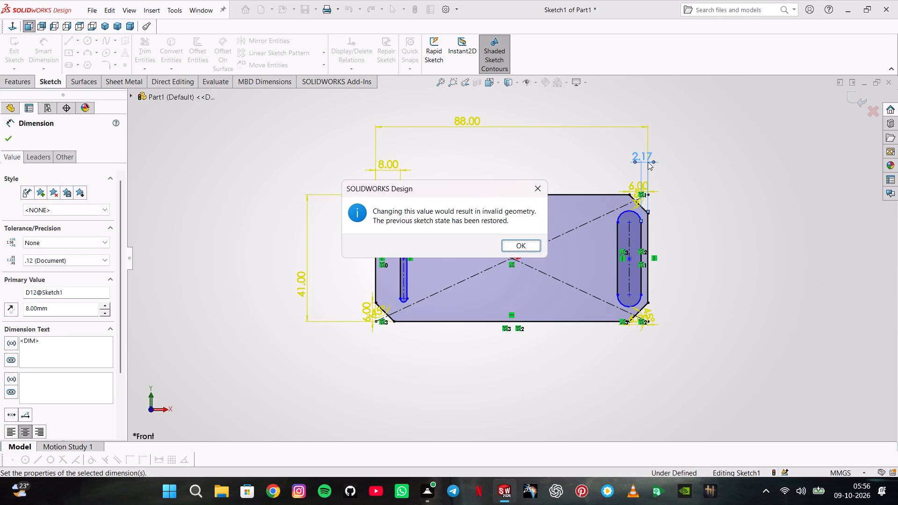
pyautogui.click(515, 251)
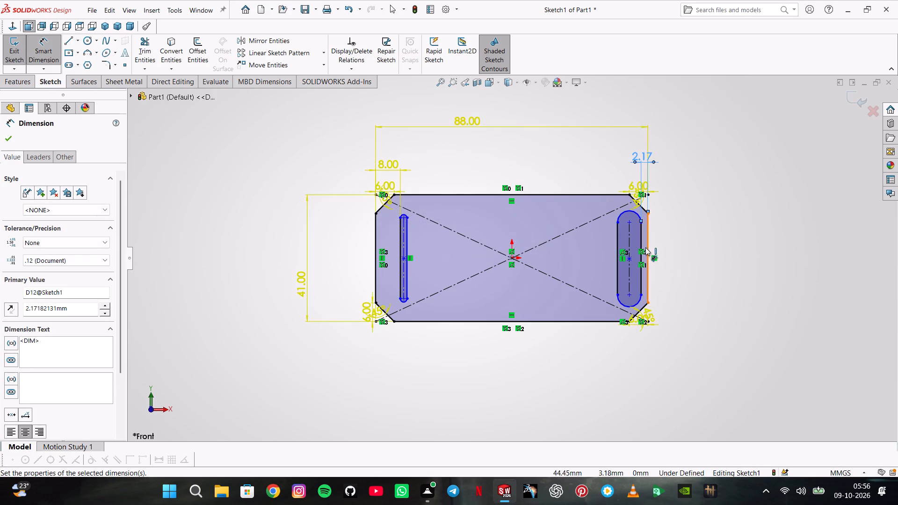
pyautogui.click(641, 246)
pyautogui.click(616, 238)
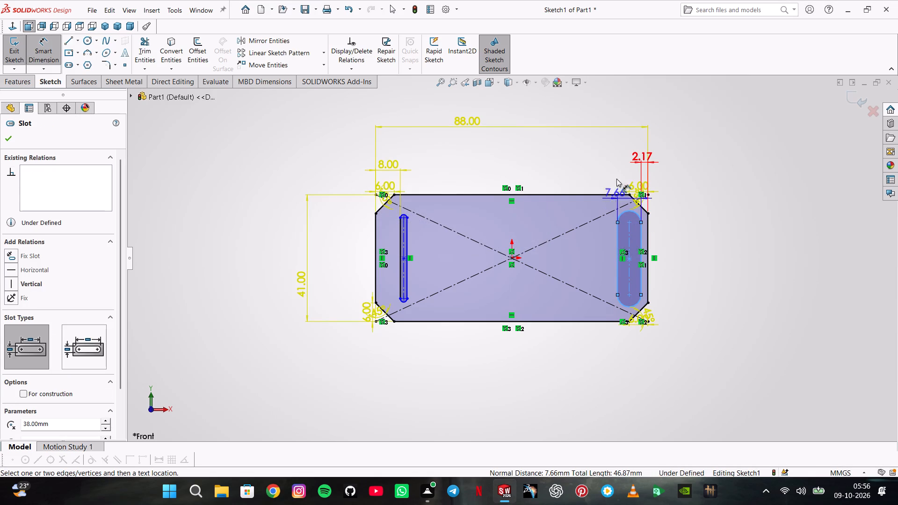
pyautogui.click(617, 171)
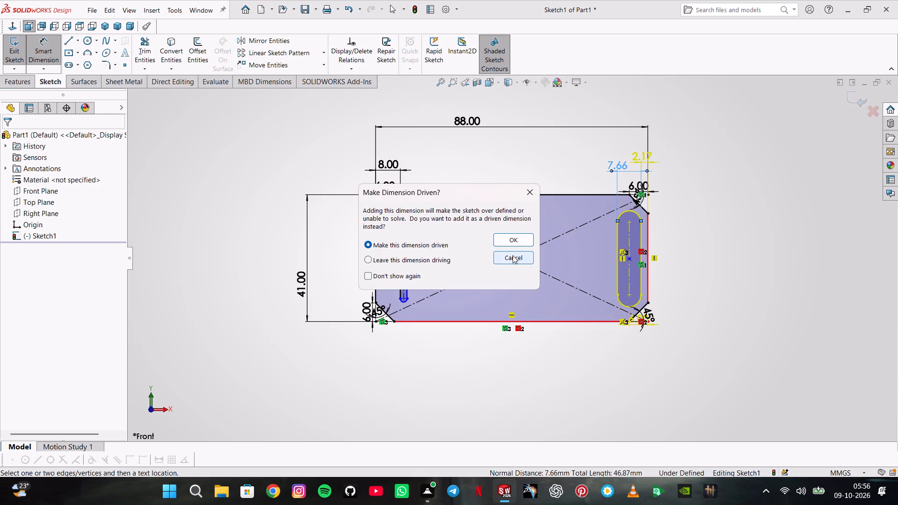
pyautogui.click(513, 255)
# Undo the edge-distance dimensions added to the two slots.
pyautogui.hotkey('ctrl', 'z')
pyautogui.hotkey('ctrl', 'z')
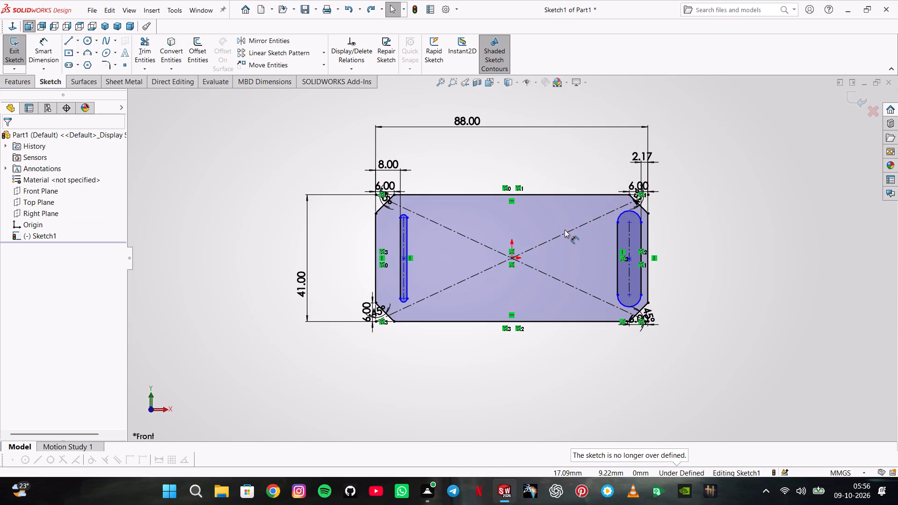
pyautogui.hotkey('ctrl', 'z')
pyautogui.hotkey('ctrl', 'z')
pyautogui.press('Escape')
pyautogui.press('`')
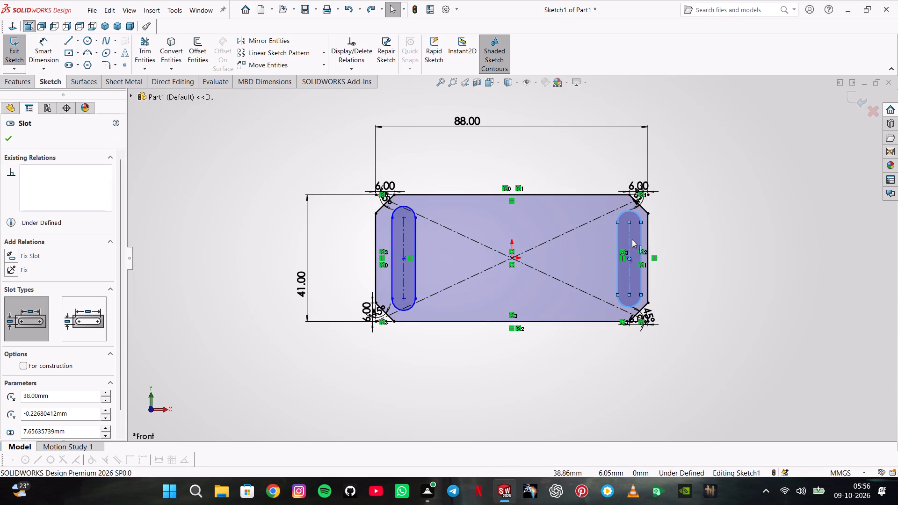
# Delete the slot near the rectangle's right edge.
pyautogui.click(634, 238)
pyautogui.press('Delete')
pyautogui.press('Return')
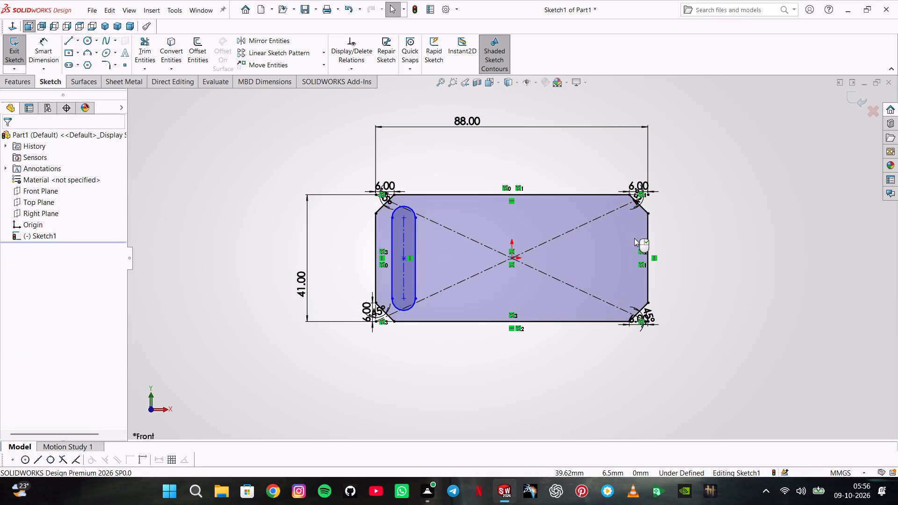
# Move the 6 mm and 45° dimensions of all four corner chamfers outward, clear of the rectangle.
pyautogui.moveTo(390, 188); pyautogui.dragTo(391, 183)
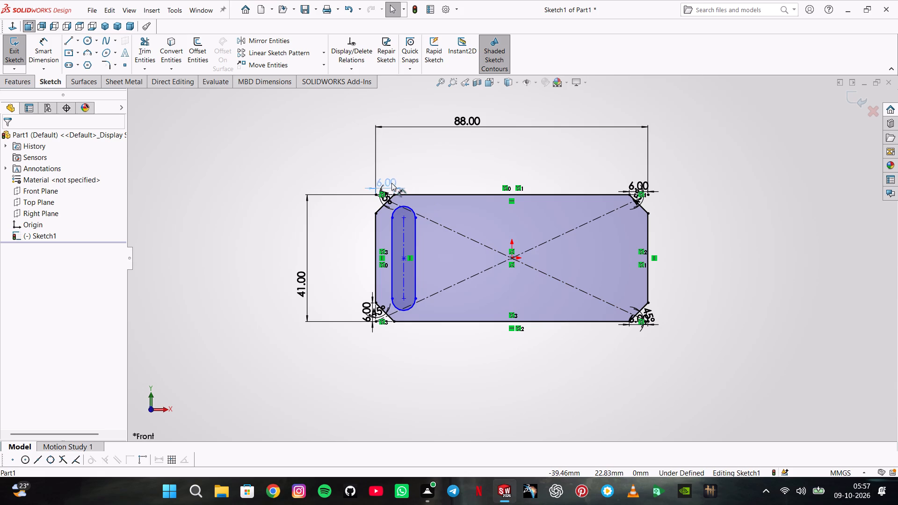
pyautogui.moveTo(391, 183); pyautogui.dragTo(398, 161)
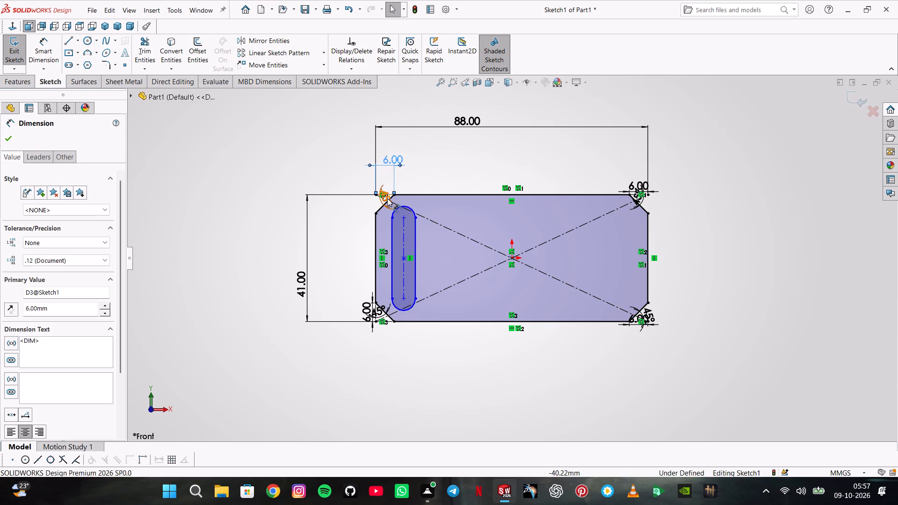
pyautogui.moveTo(384, 201); pyautogui.dragTo(351, 218)
pyautogui.moveTo(637, 181); pyautogui.dragTo(637, 181)
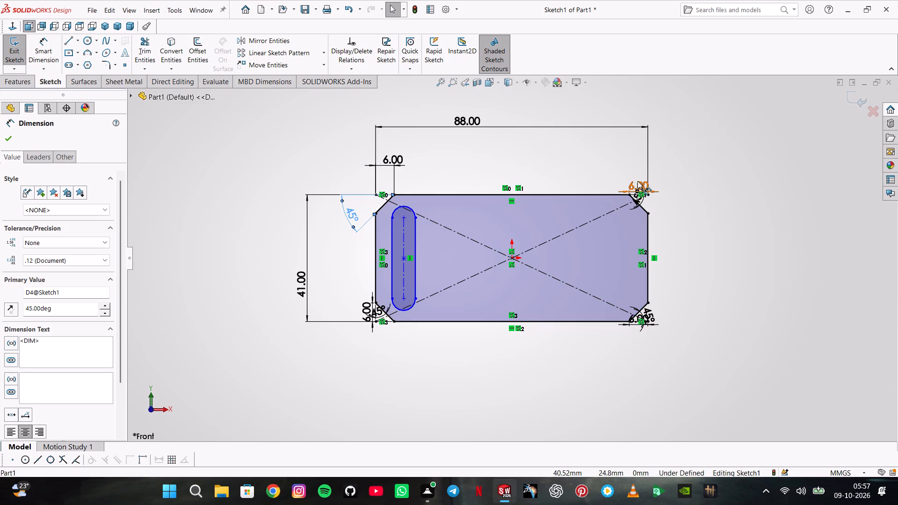
pyautogui.moveTo(637, 181); pyautogui.dragTo(634, 153)
pyautogui.moveTo(635, 195); pyautogui.dragTo(681, 218)
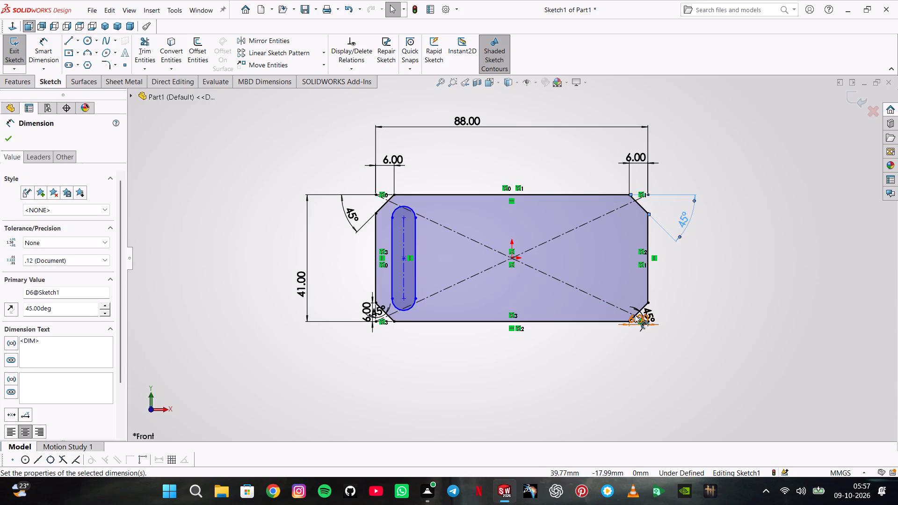
pyautogui.moveTo(636, 325); pyautogui.dragTo(649, 411)
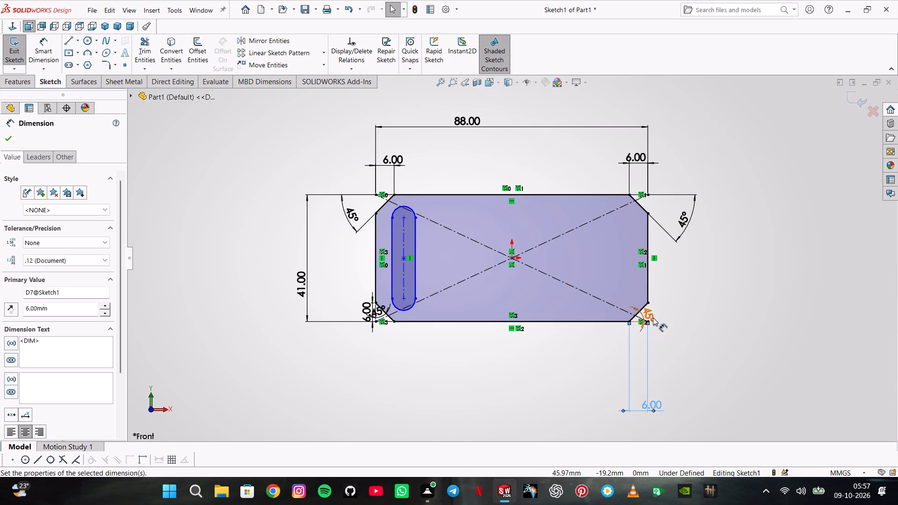
pyautogui.moveTo(653, 317); pyautogui.dragTo(695, 291)
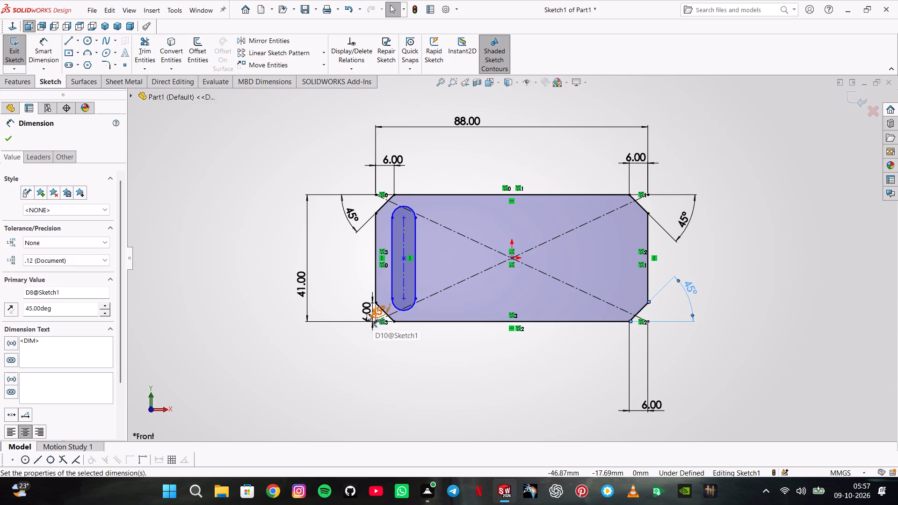
pyautogui.moveTo(367, 313); pyautogui.dragTo(391, 355)
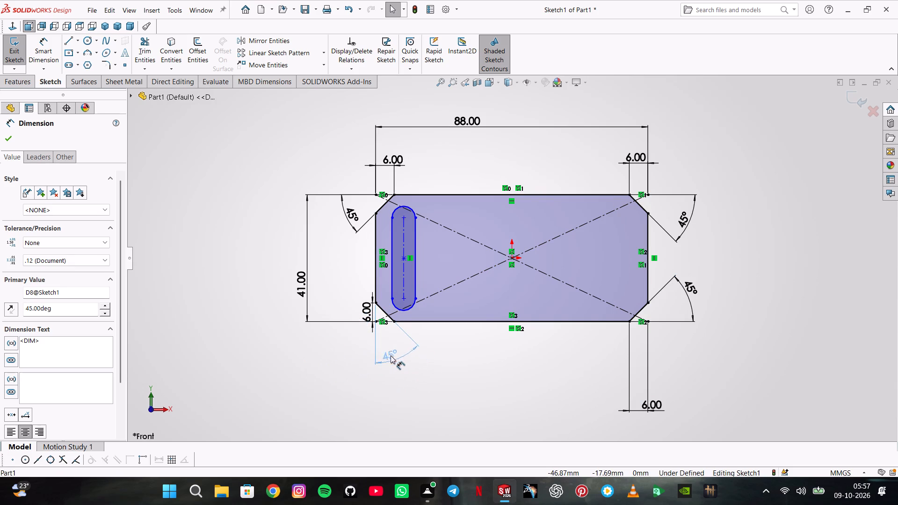
pyautogui.moveTo(391, 355); pyautogui.dragTo(404, 355)
pyautogui.moveTo(370, 310); pyautogui.dragTo(340, 310)
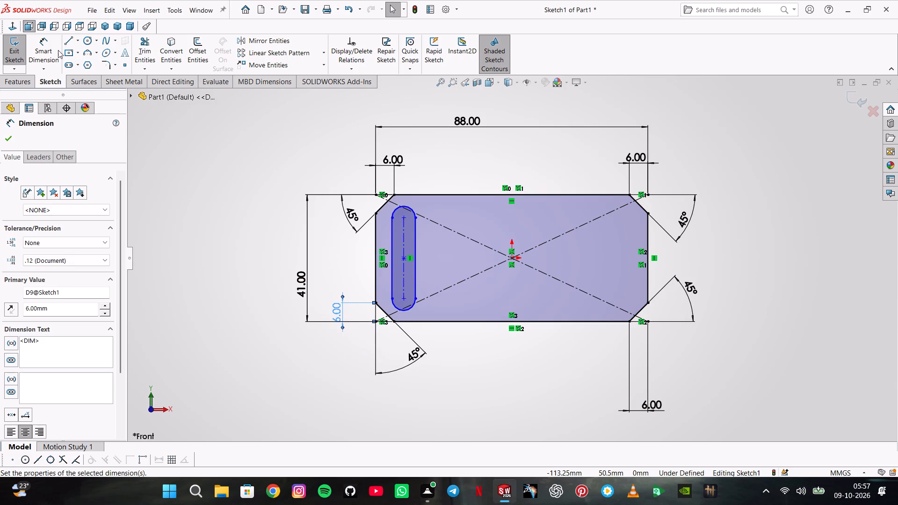
# Sketch a vertical straight slot near the rectangle's right edge, about 21 mm between centers and about 8 mm wide.
pyautogui.click(67, 63)
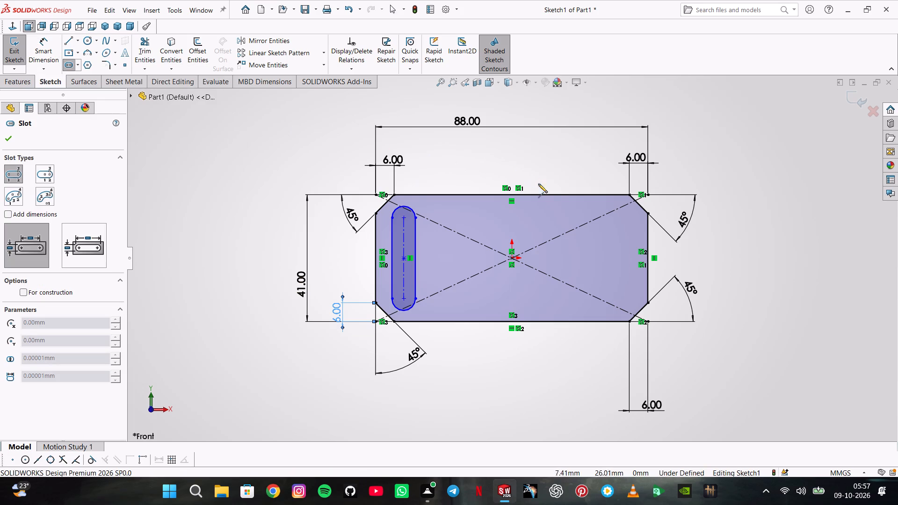
pyautogui.click(616, 225)
pyautogui.click(613, 290)
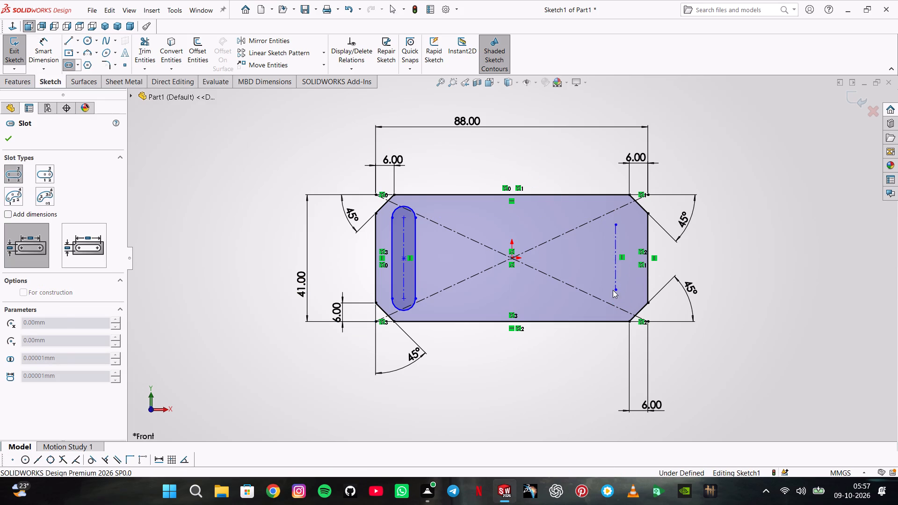
pyautogui.click(628, 287)
# Dimension the outer side of each slot 8 mm from the rectangle's nearest vertical edge, right slot first.
pyautogui.click(51, 42)
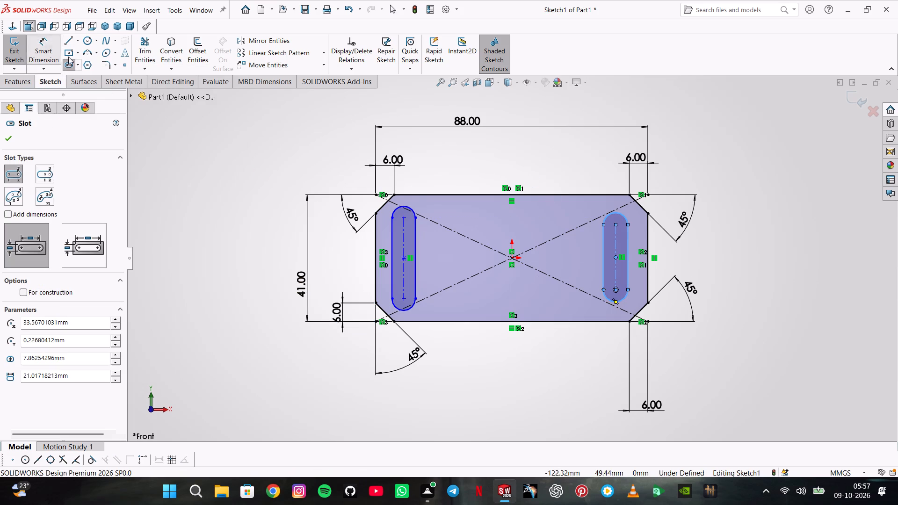
pyautogui.click(628, 248)
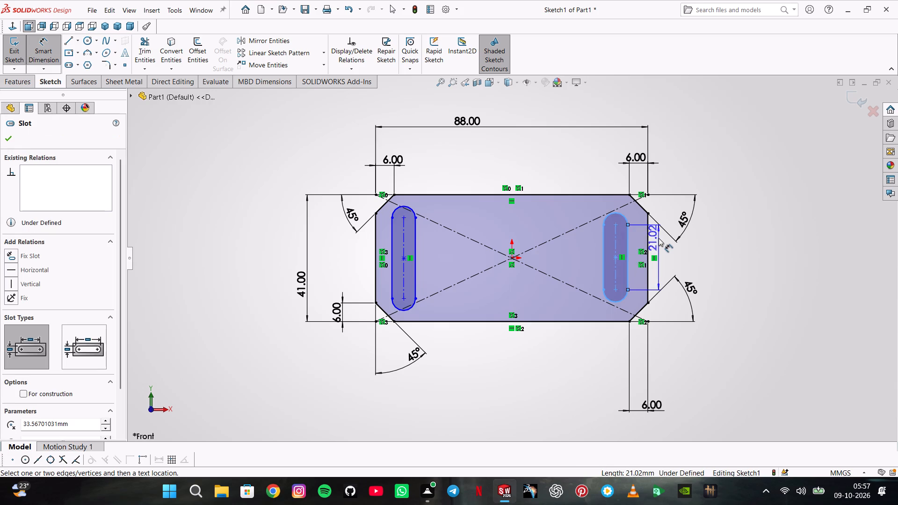
pyautogui.click(647, 238)
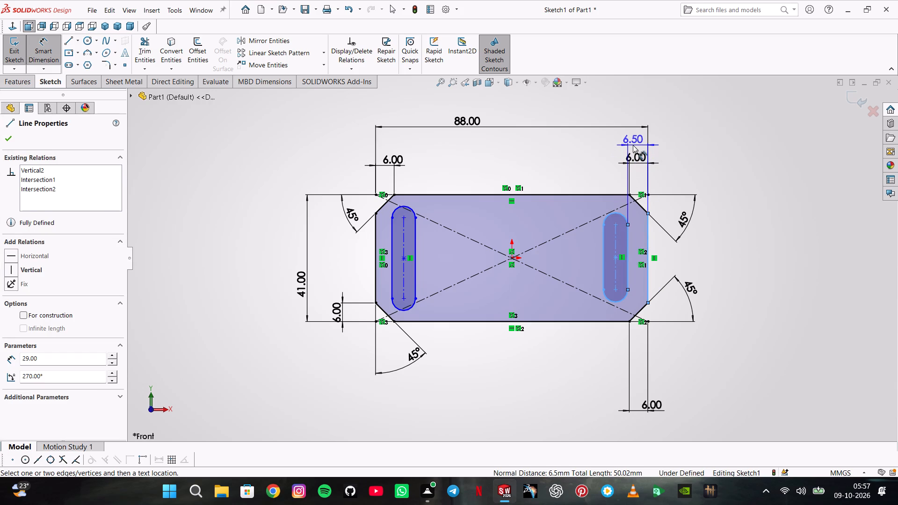
pyautogui.click(633, 143)
pyautogui.press('8')
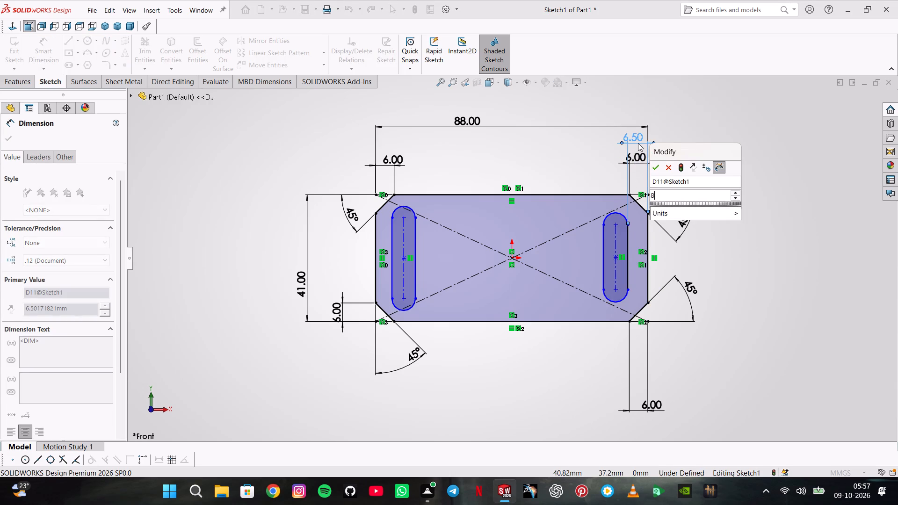
pyautogui.press('Return')
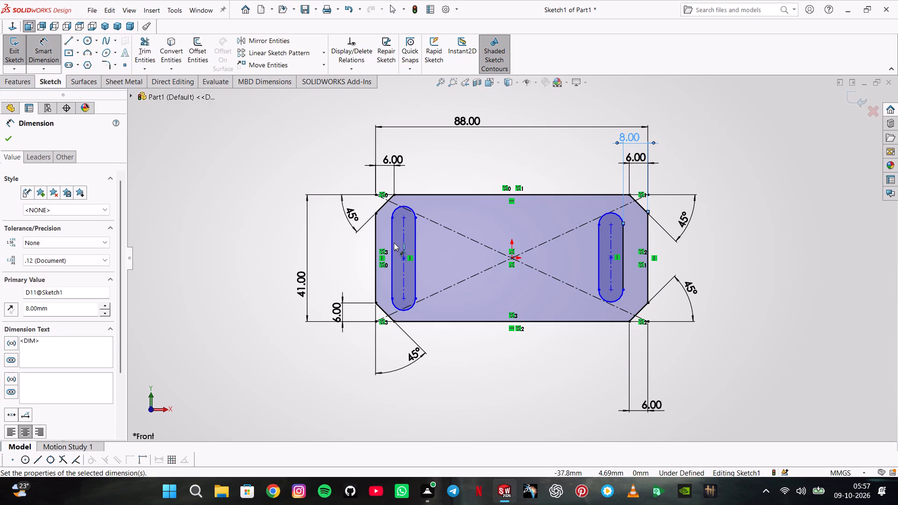
pyautogui.click(394, 243)
pyautogui.click(375, 240)
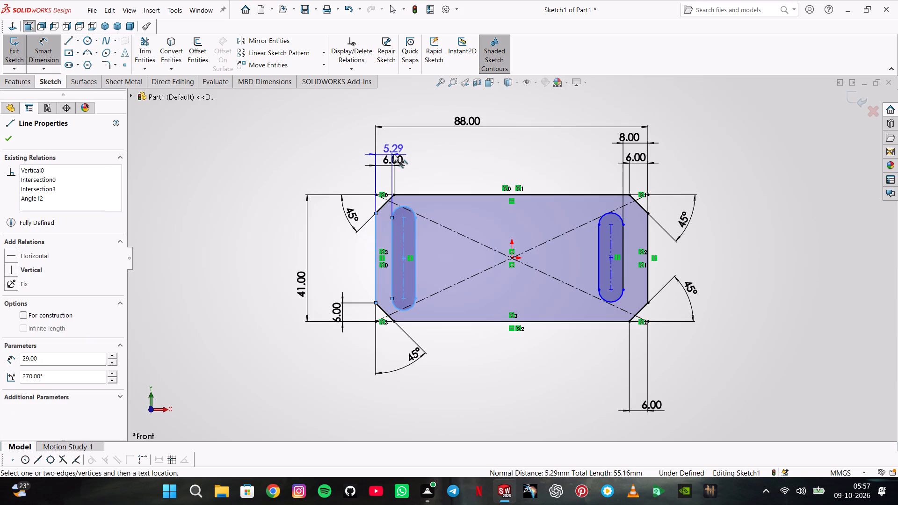
pyautogui.click(396, 147)
pyautogui.press('8')
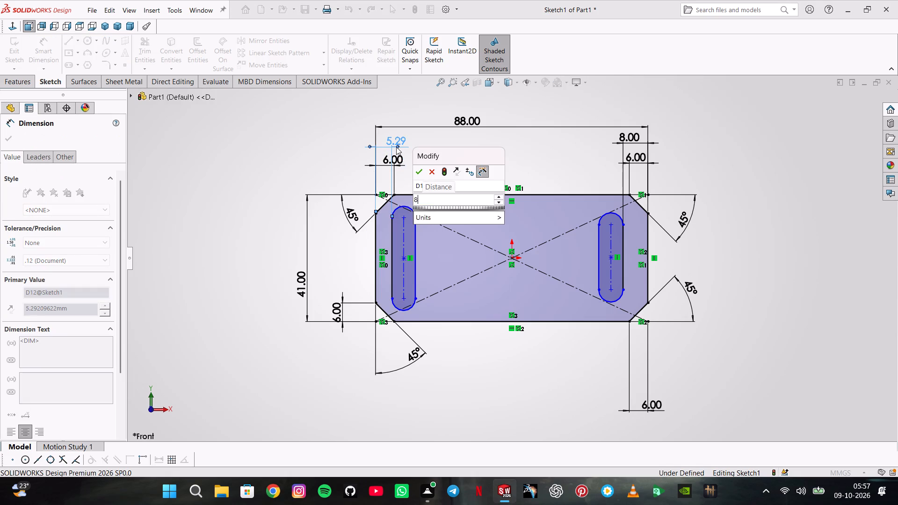
pyautogui.press('Return')
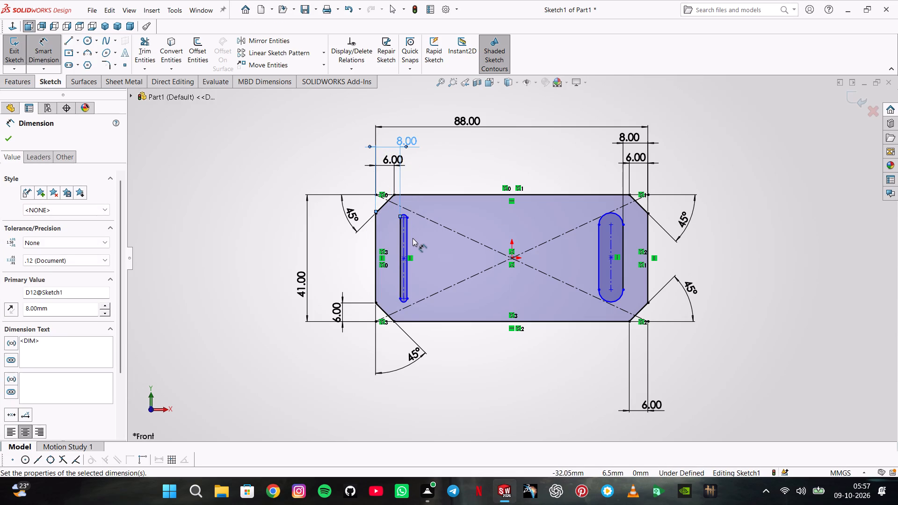
# Dimension the width of both slots to 6 mm, left slot first.
pyautogui.click(407, 238)
pyautogui.click(399, 238)
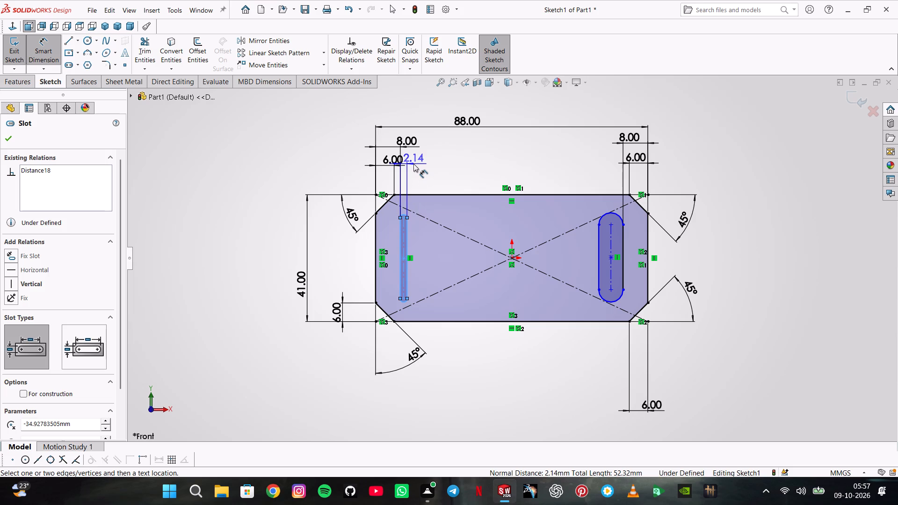
pyautogui.click(413, 164)
pyautogui.press('6')
pyautogui.press('Return')
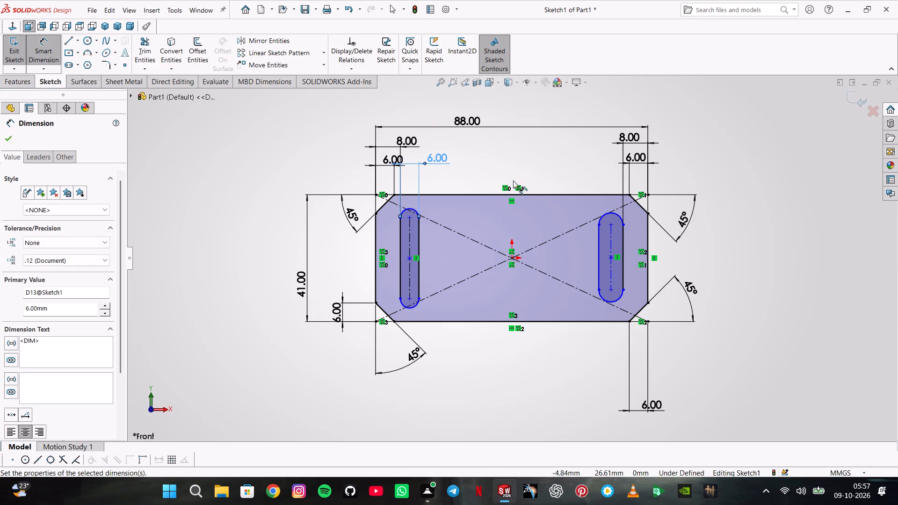
pyautogui.click(599, 237)
pyautogui.click(623, 235)
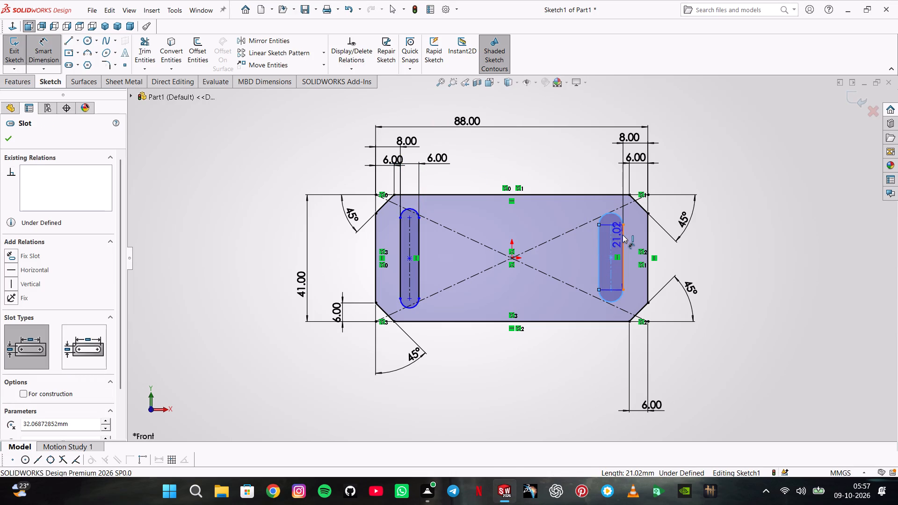
pyautogui.click(605, 163)
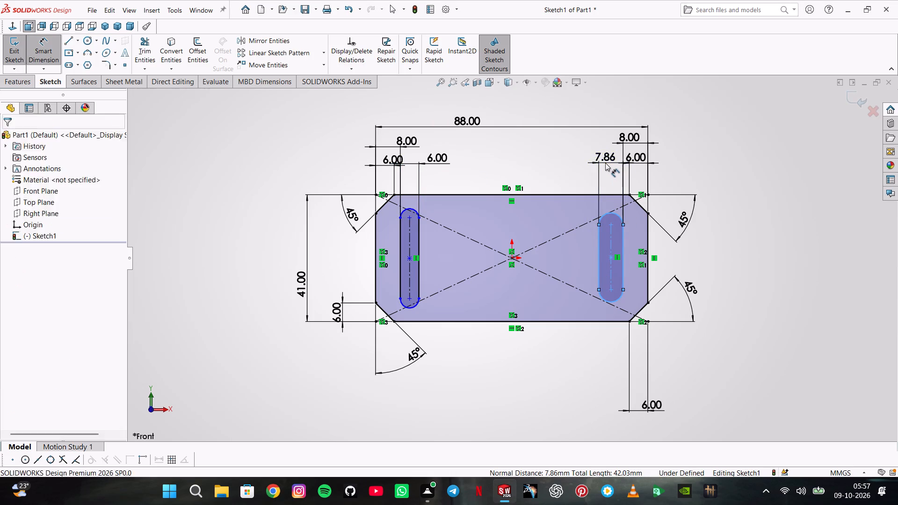
pyautogui.press('6')
pyautogui.press('Return')
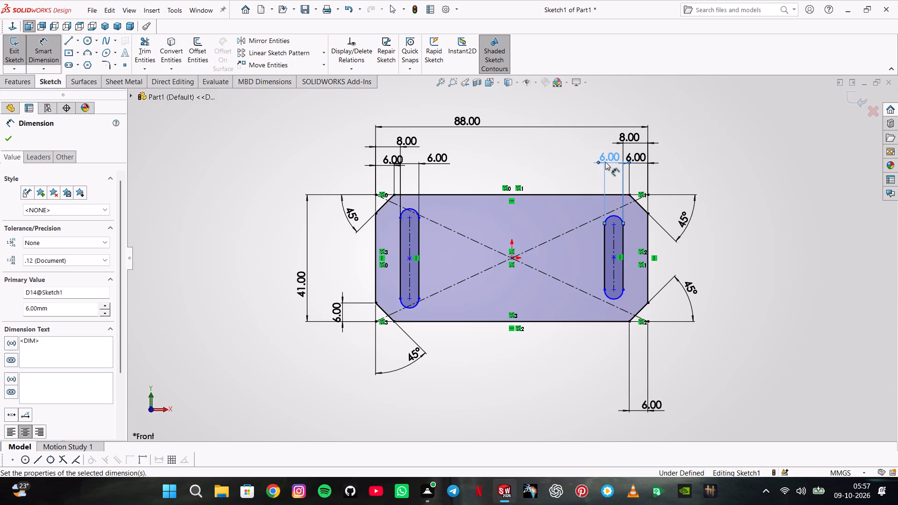
# Dimension the right slot's center-to-center length to 41 mm.
pyautogui.scroll(-1, 605, 161)
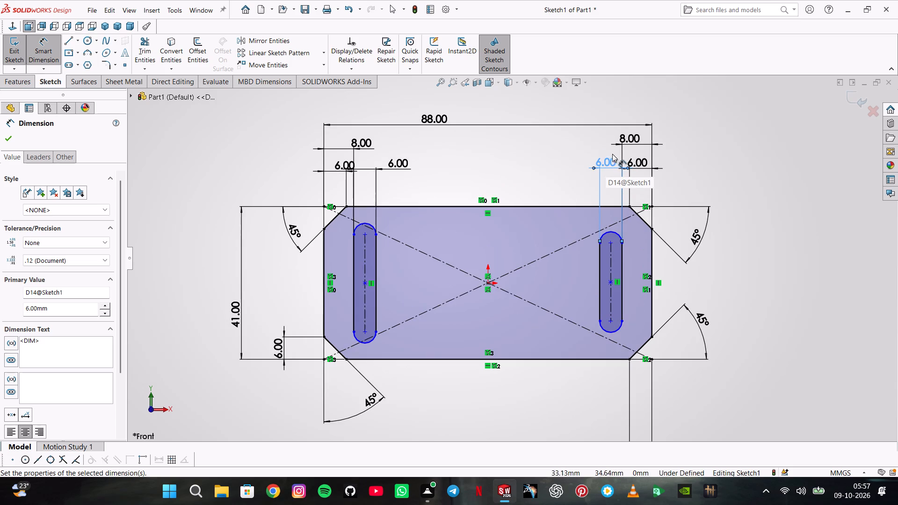
pyautogui.click(612, 253)
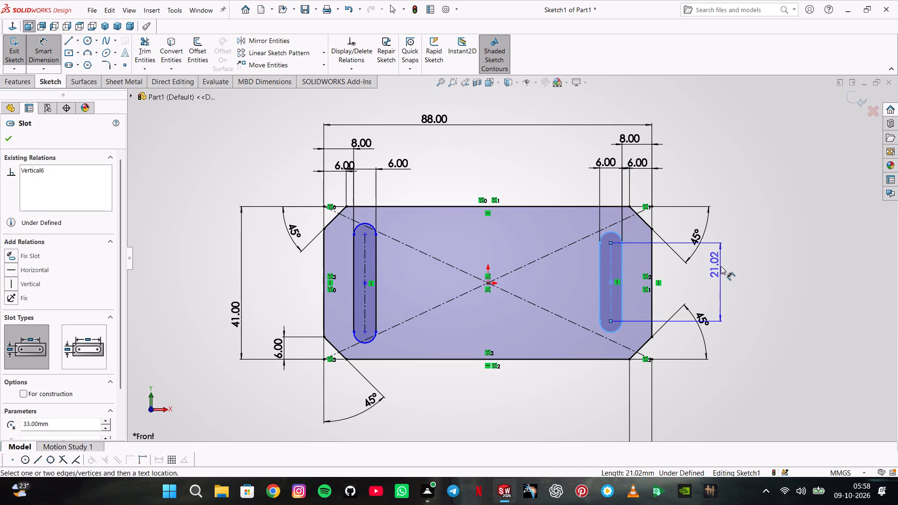
pyautogui.click(721, 267)
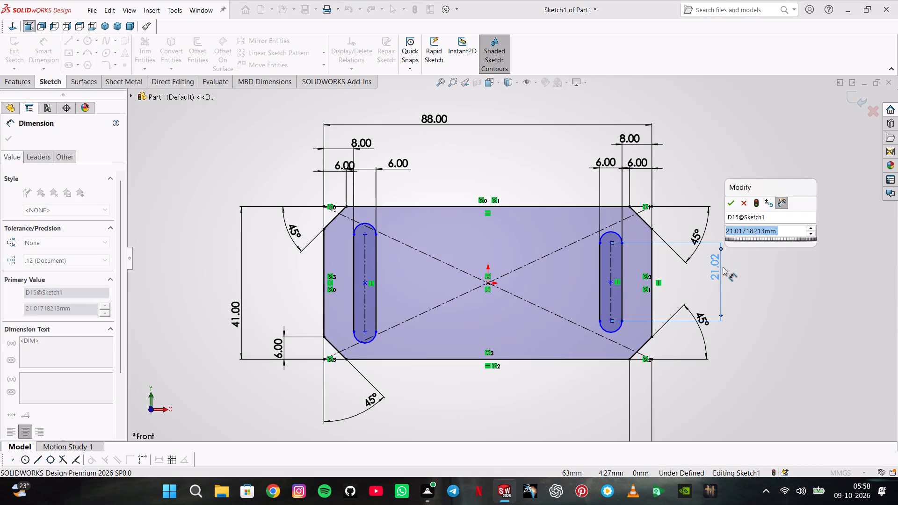
pyautogui.write('41')
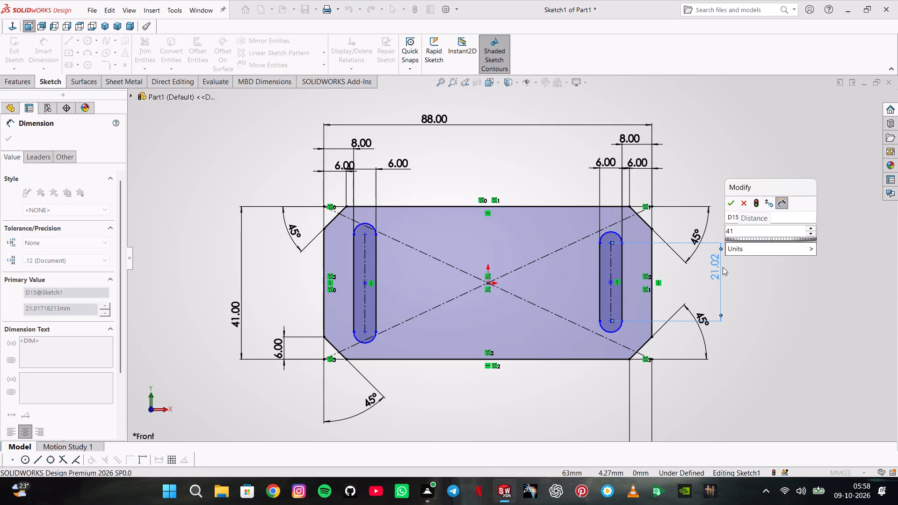
pyautogui.press('Return')
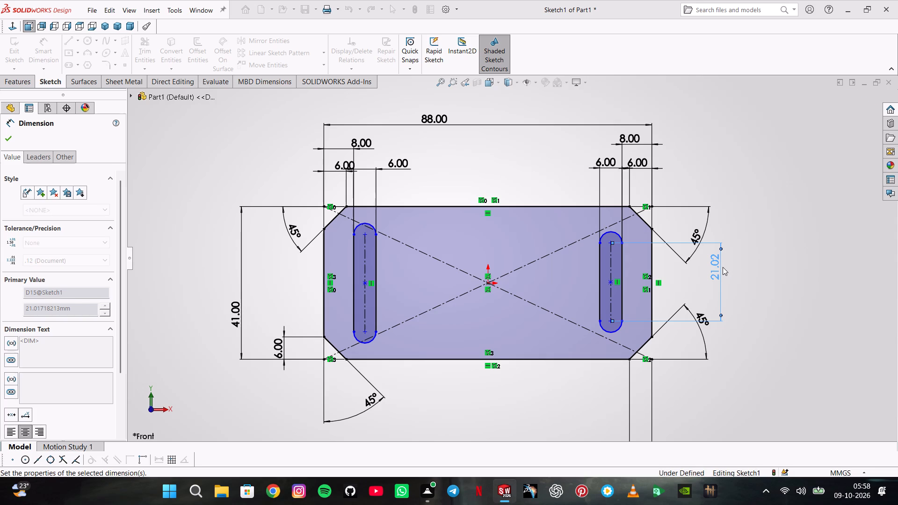
# Set the rectangle's overall height to 62 mm.
pyautogui.doubleClick(236, 321)
pyautogui.write('62')
pyautogui.press('Return')
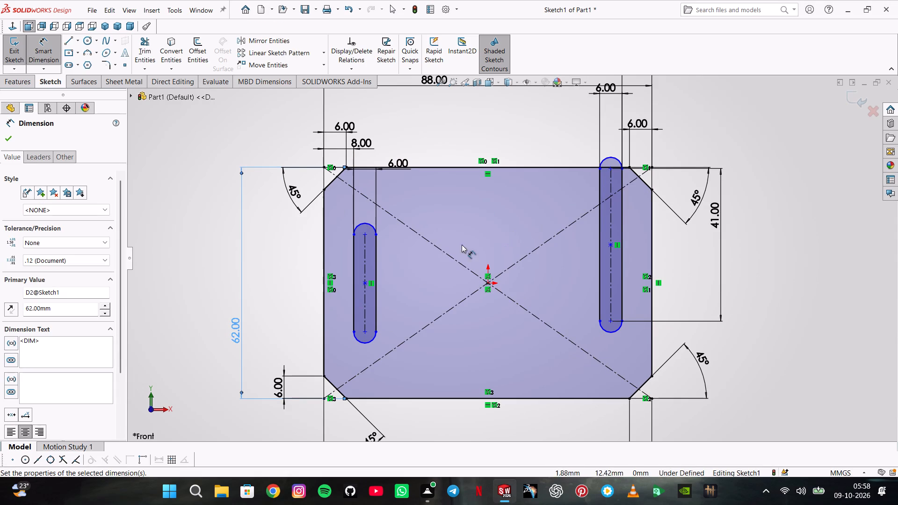
# Dimension the left slot's center-to-center length to 41 mm.
pyautogui.click(365, 261)
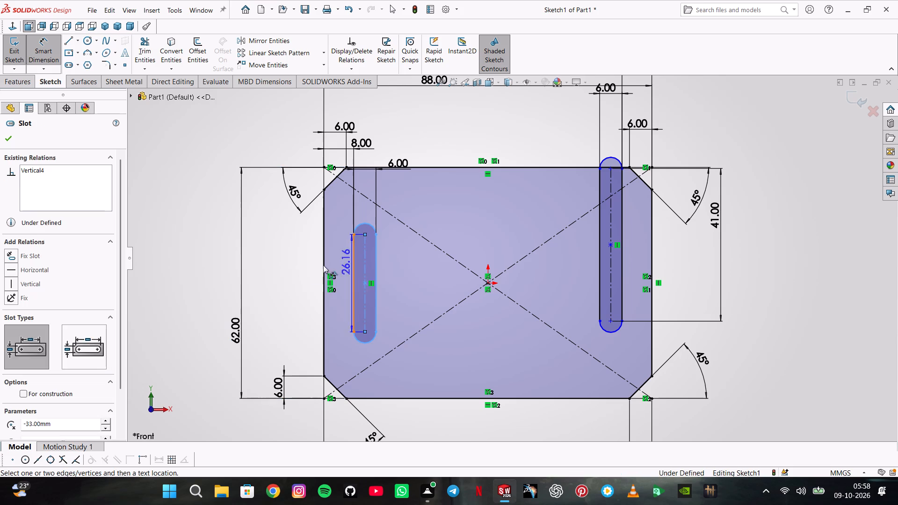
pyautogui.click(290, 265)
pyautogui.write('41')
pyautogui.press('Return')
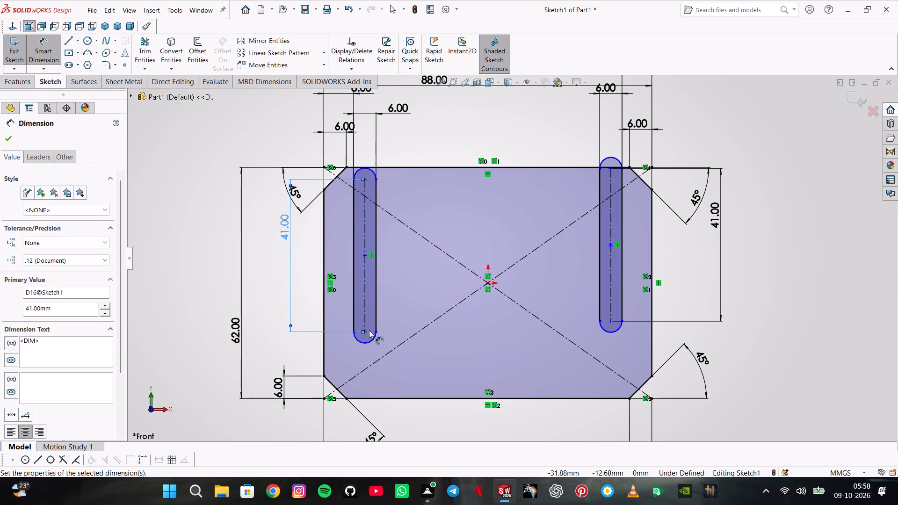
# Dimension the lower arc center of each slot 10.5 mm from the rectangle's bottom edge, left slot first, and finish dimensioning.
pyautogui.click(369, 398)
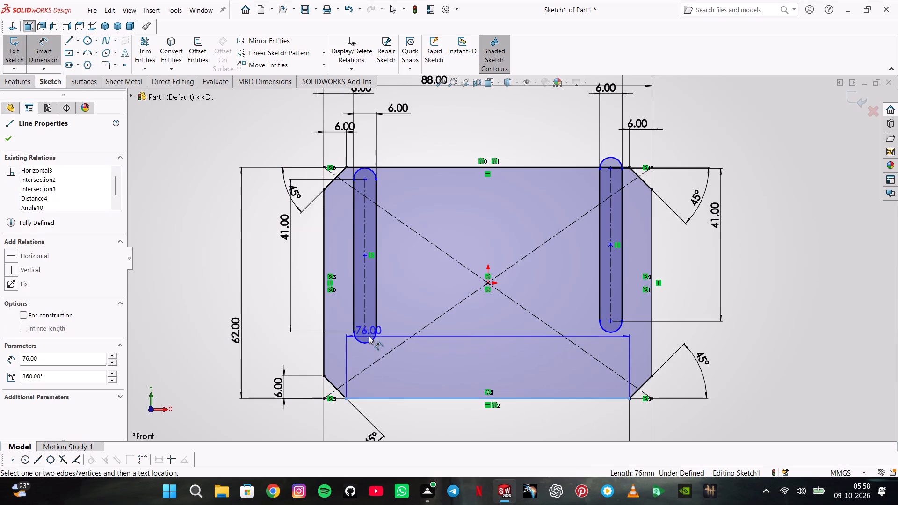
pyautogui.click(365, 332)
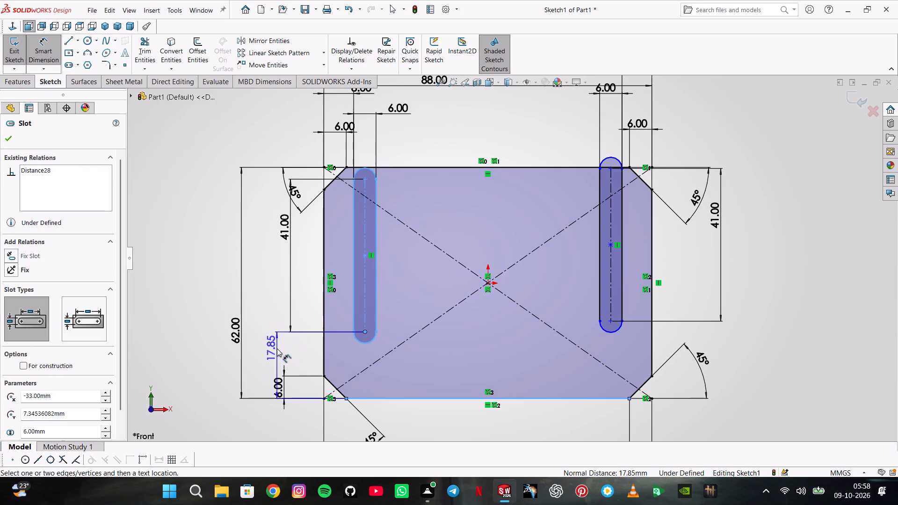
pyautogui.click(269, 348)
pyautogui.write('10.5')
pyautogui.press('Return')
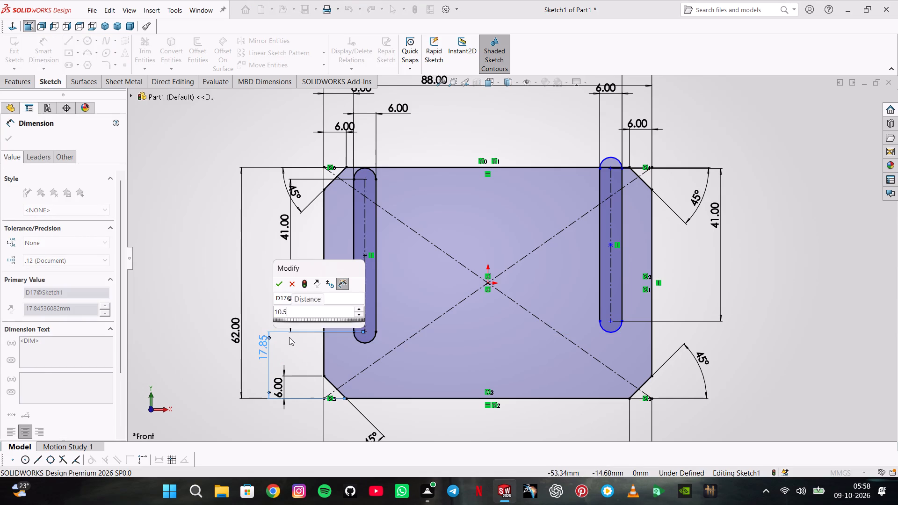
pyautogui.click(613, 321)
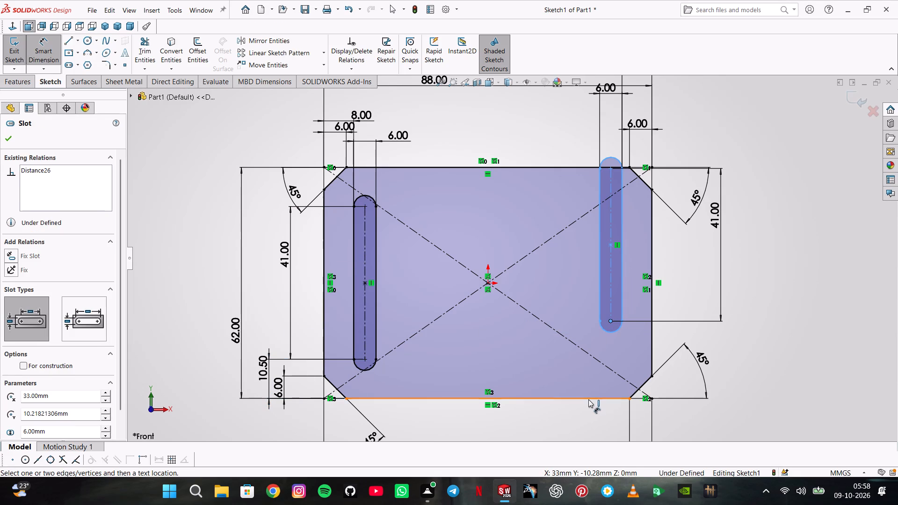
pyautogui.click(588, 399)
pyautogui.click(724, 396)
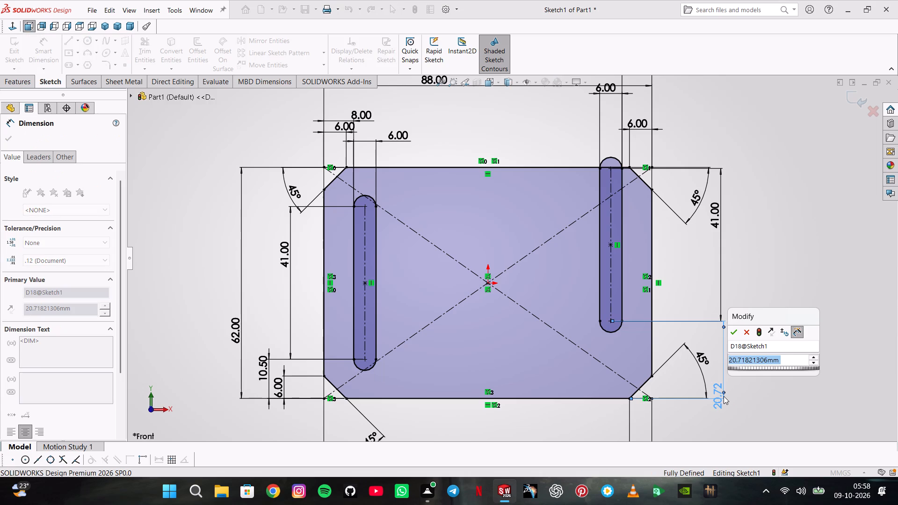
pyautogui.write('10.5')
pyautogui.press('Return')
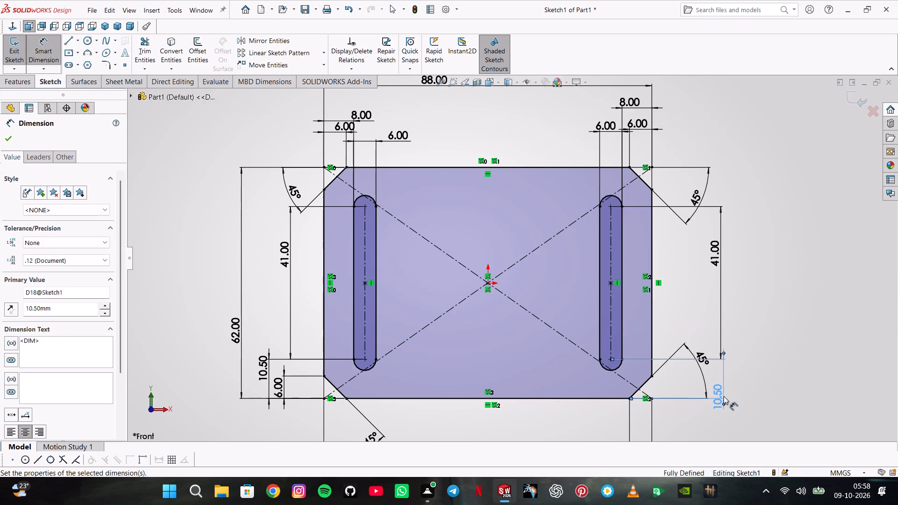
pyautogui.rightClick(694, 396)
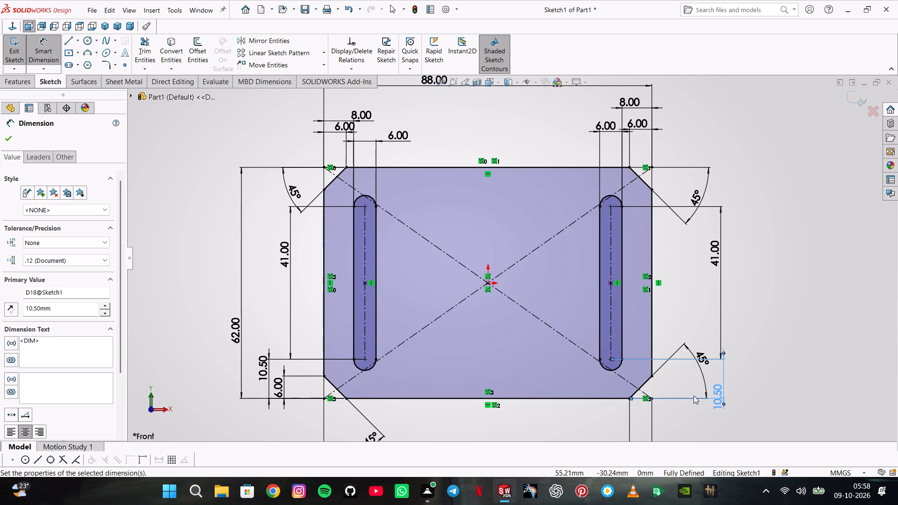
pyautogui.click(10, 135)
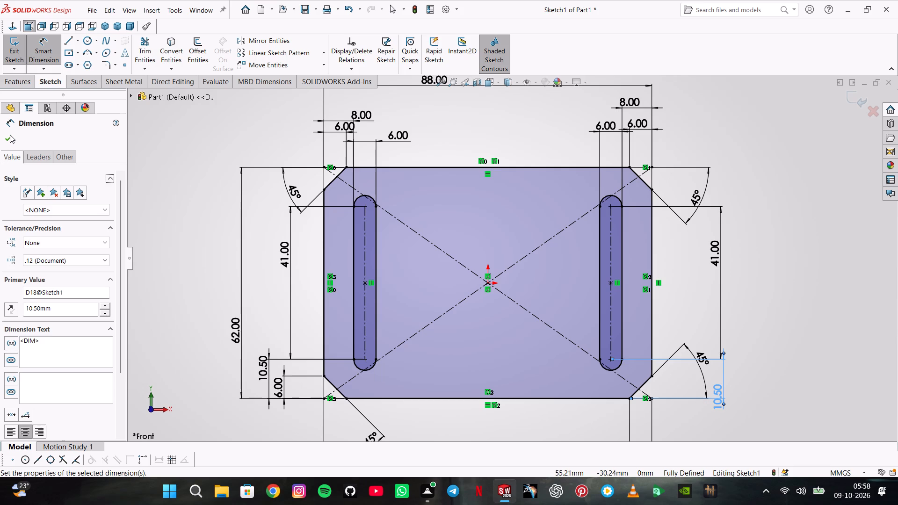
pyautogui.click(9, 136)
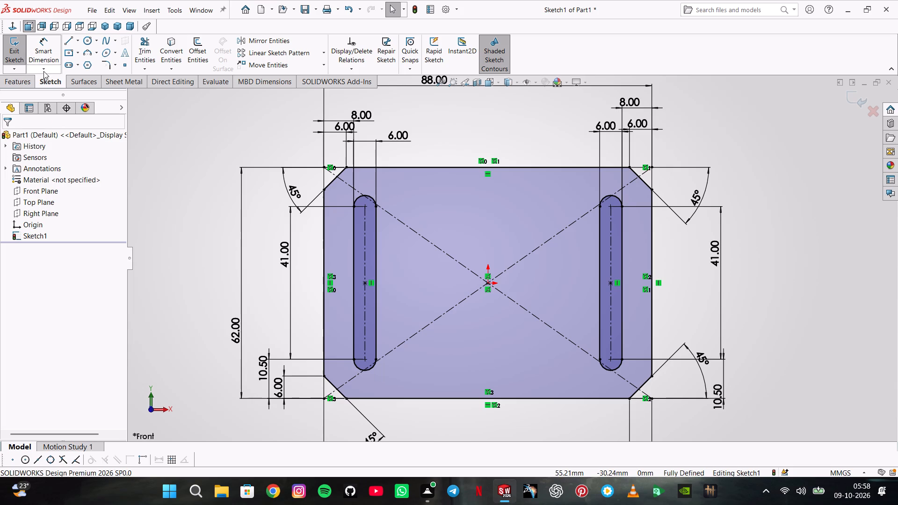
# Extrude the slotted, chamfered profile as a boss from the sketch plane, blind, 7 mm deep.
pyautogui.click(25, 81)
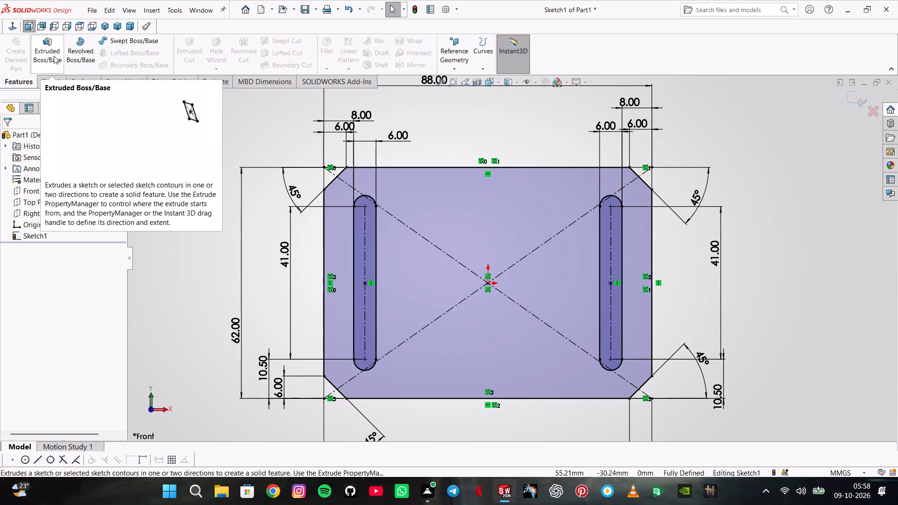
pyautogui.click(52, 54)
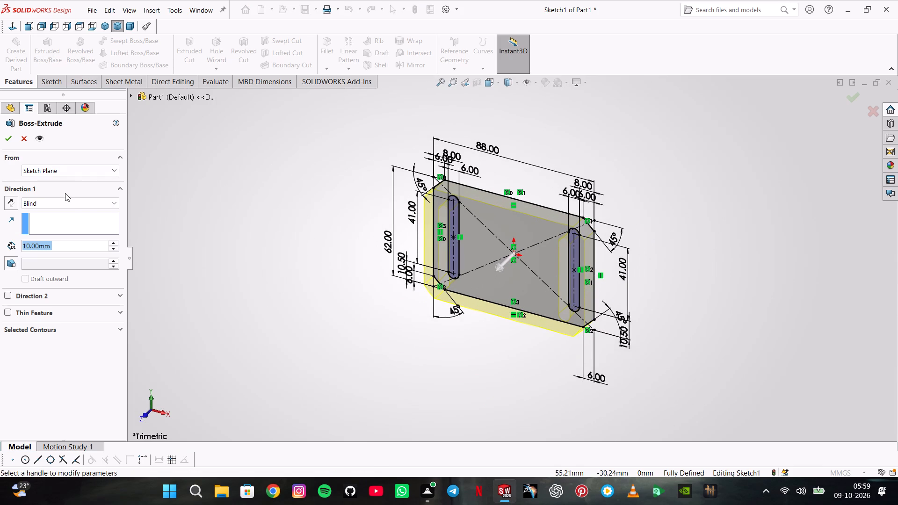
pyautogui.press('7')
pyautogui.press('Return')
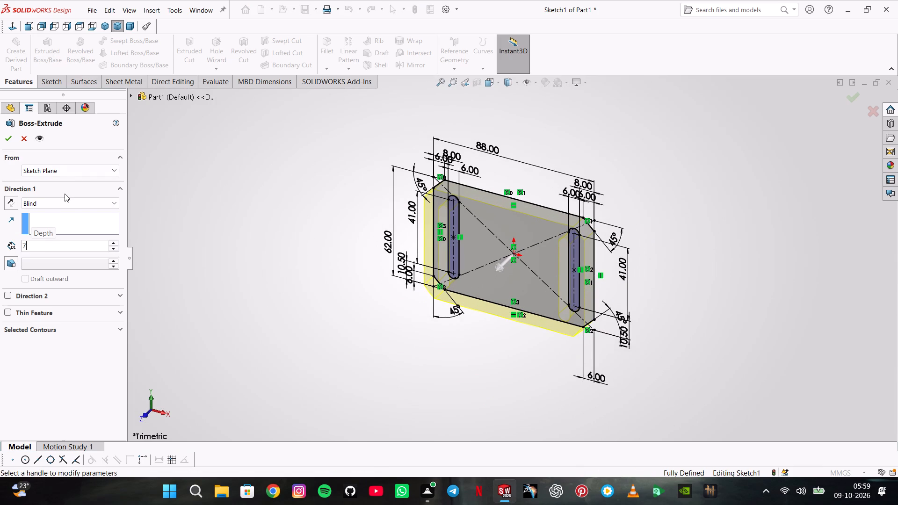
pyautogui.press('Return')
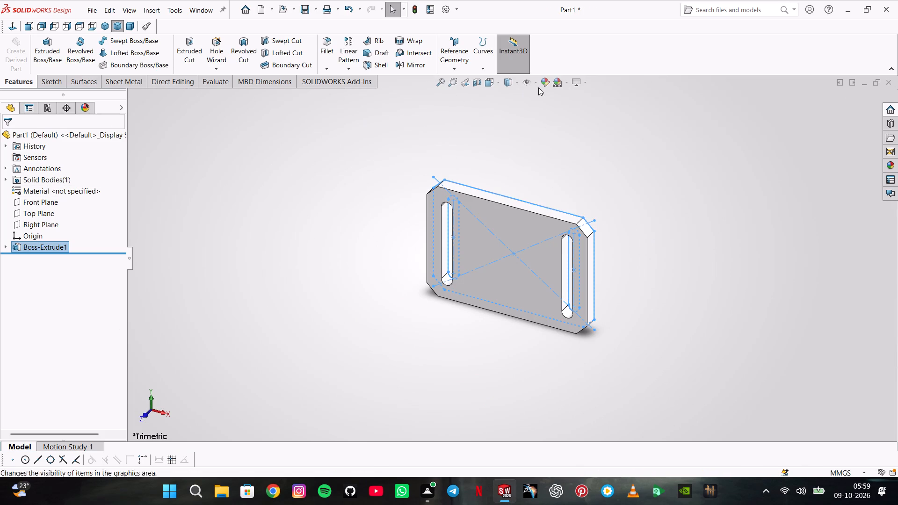
# Apply a different scene to the model view so the plate is shaded differently, and clear the selection.
pyautogui.click(565, 86)
pyautogui.click(563, 117)
pyautogui.click(517, 146)
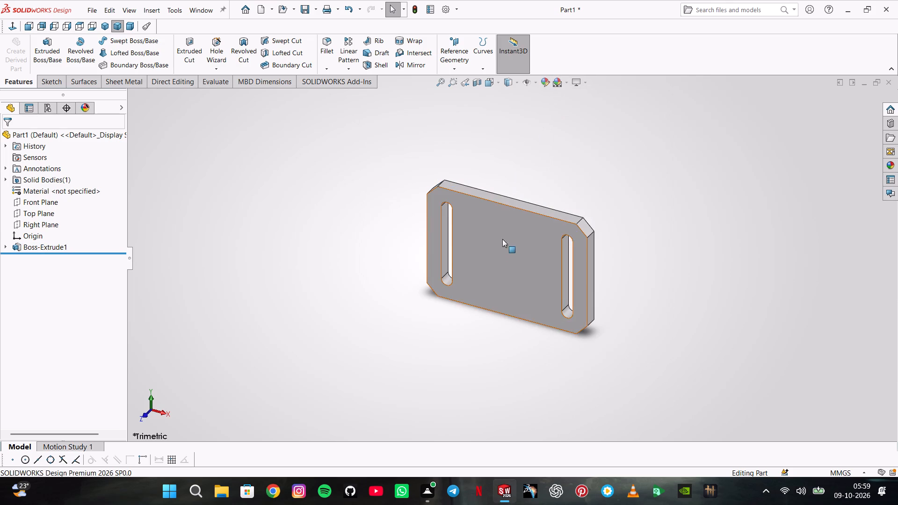
# Examine the plate from several angles and check how the Front, Top and Right planes lie in it.
pyautogui.moveTo(497, 249); pyautogui.dragTo(551, 210, button='middle')
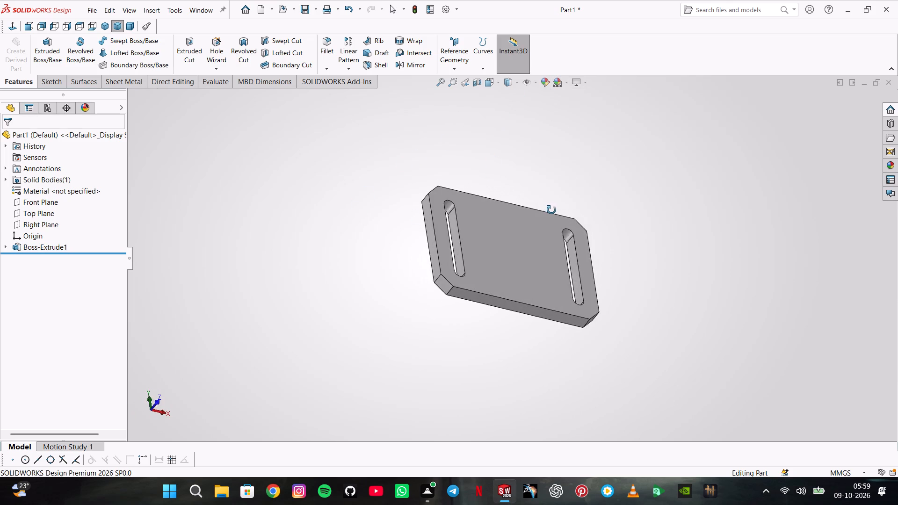
pyautogui.moveTo(551, 210); pyautogui.dragTo(478, 166, button='middle')
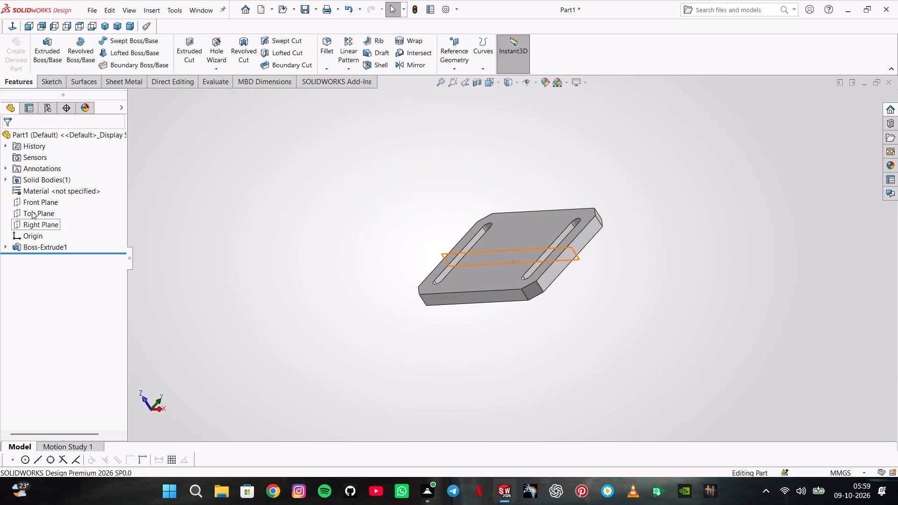
pyautogui.click(32, 211)
pyautogui.click(35, 220)
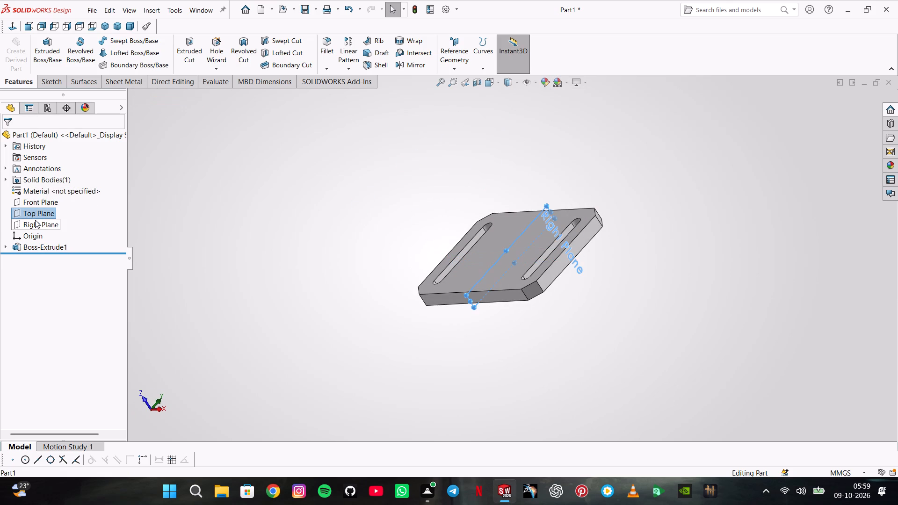
pyautogui.click(34, 204)
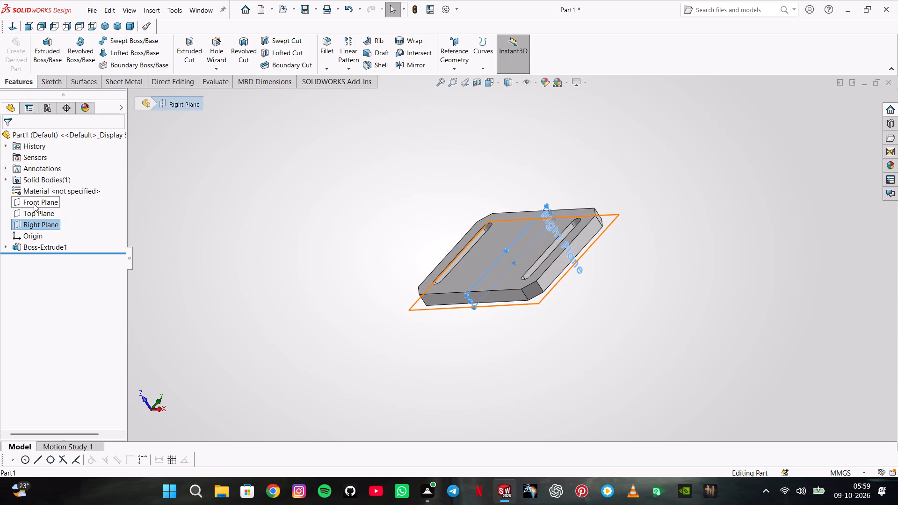
pyautogui.click(35, 212)
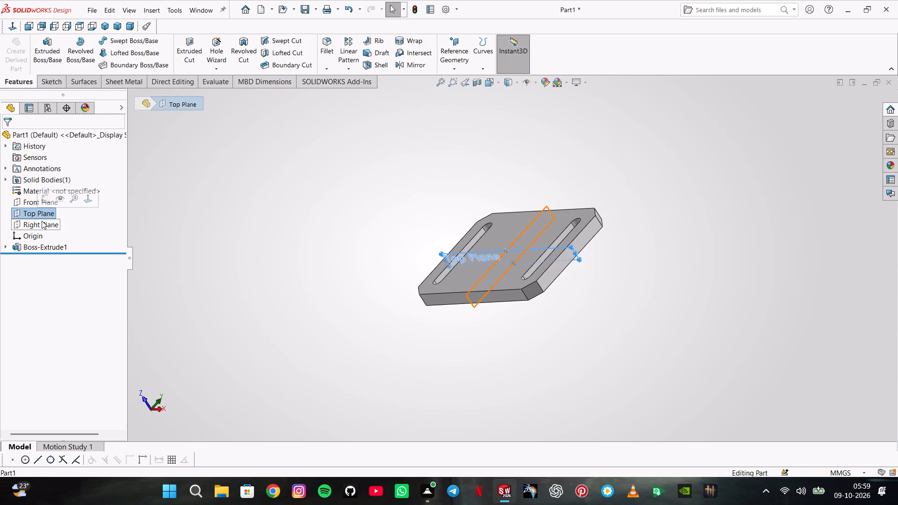
pyautogui.click(42, 221)
pyautogui.click(256, 171)
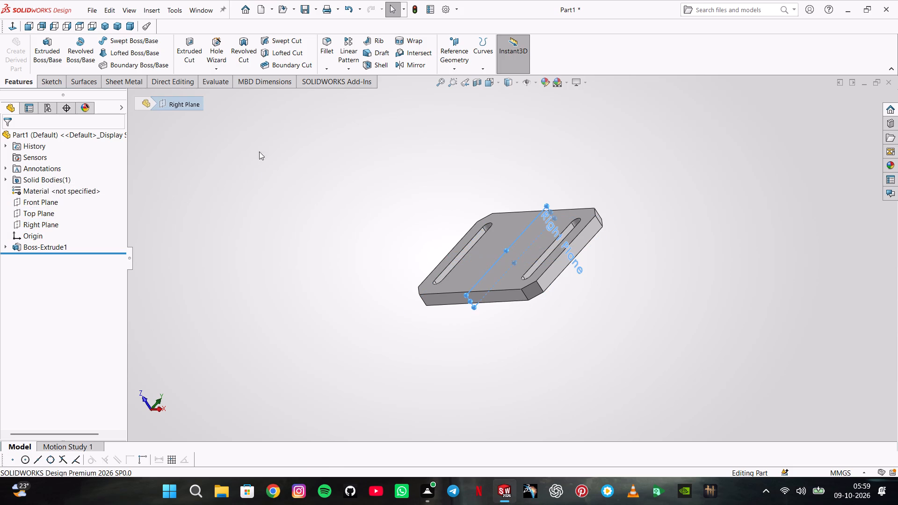
# Create a Mid Plane reference plane with Top Plane as first and Right Plane as second reference, leaving the offset unflipped.
pyautogui.click(468, 73)
pyautogui.click(464, 82)
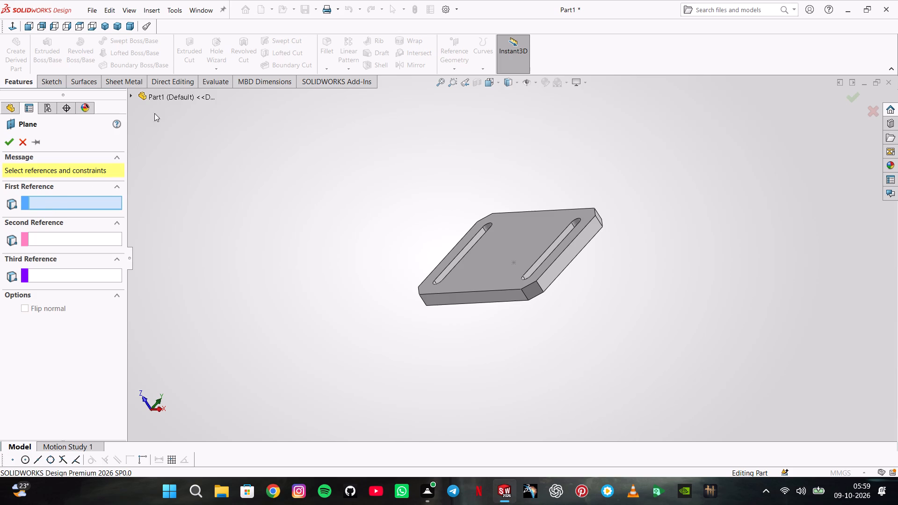
pyautogui.click(129, 95)
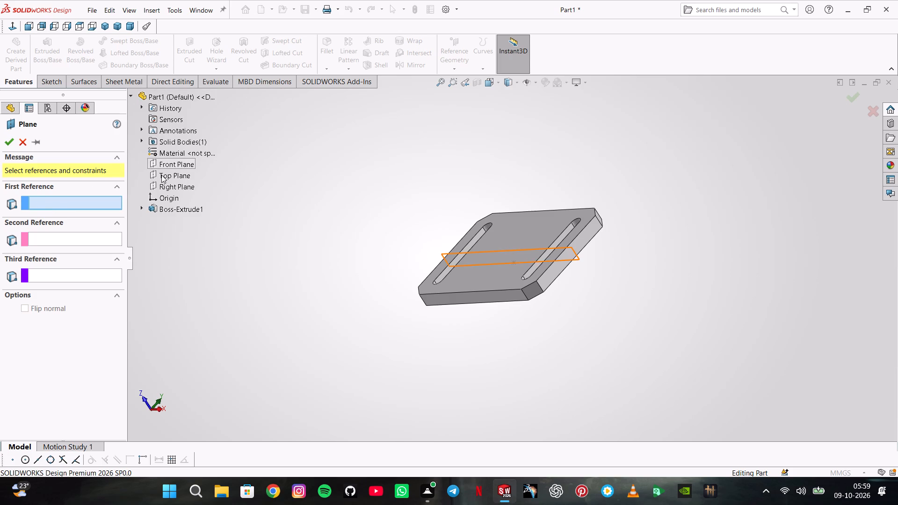
pyautogui.click(162, 175)
pyautogui.click(165, 184)
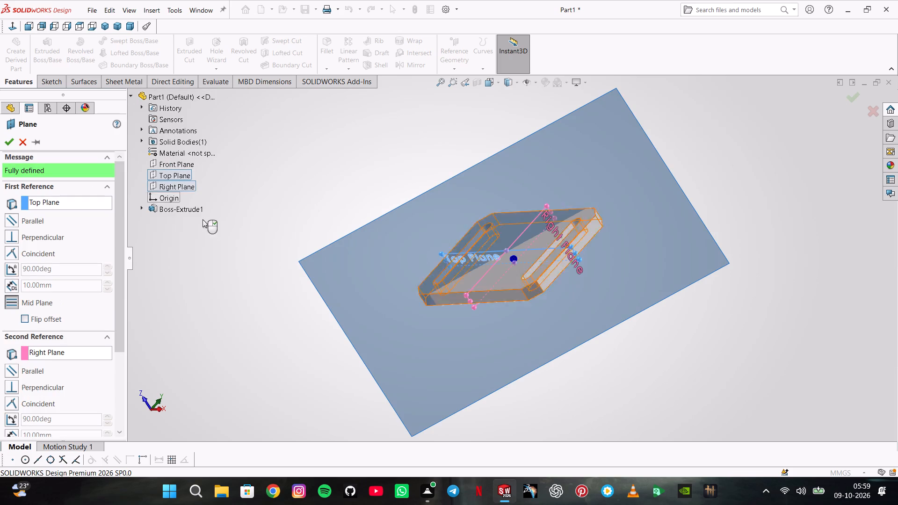
pyautogui.moveTo(210, 229); pyautogui.dragTo(268, 221, button='middle')
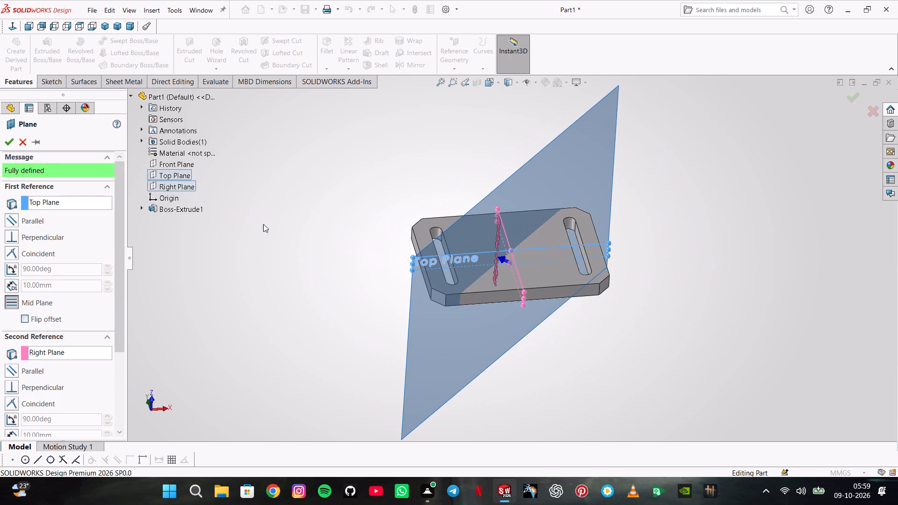
pyautogui.click(22, 320)
pyautogui.click(21, 321)
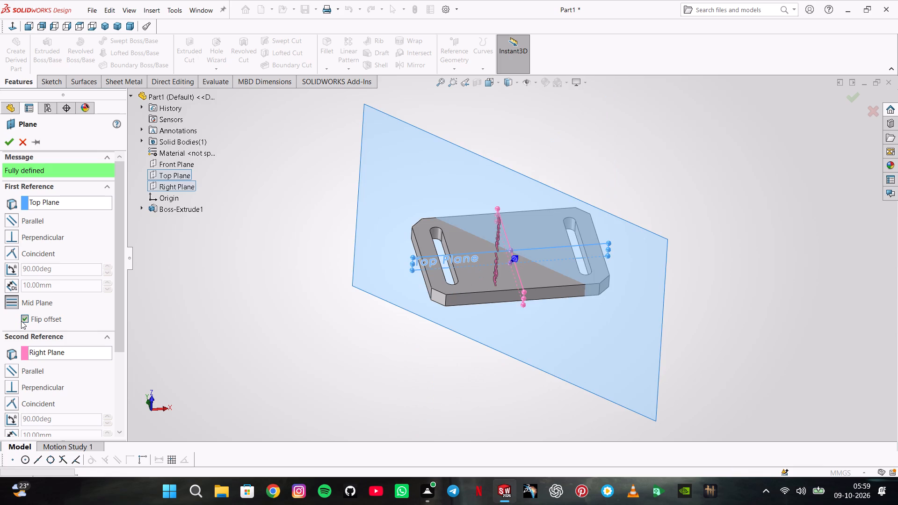
pyautogui.click(9, 140)
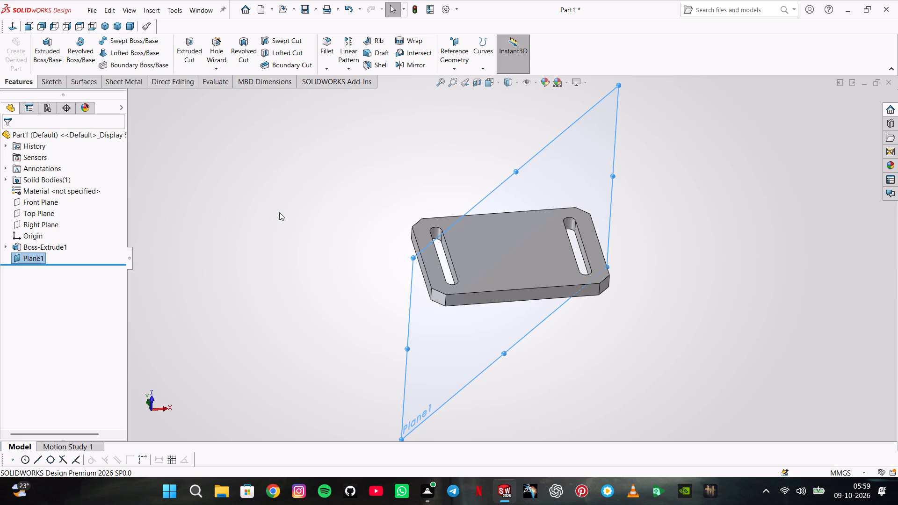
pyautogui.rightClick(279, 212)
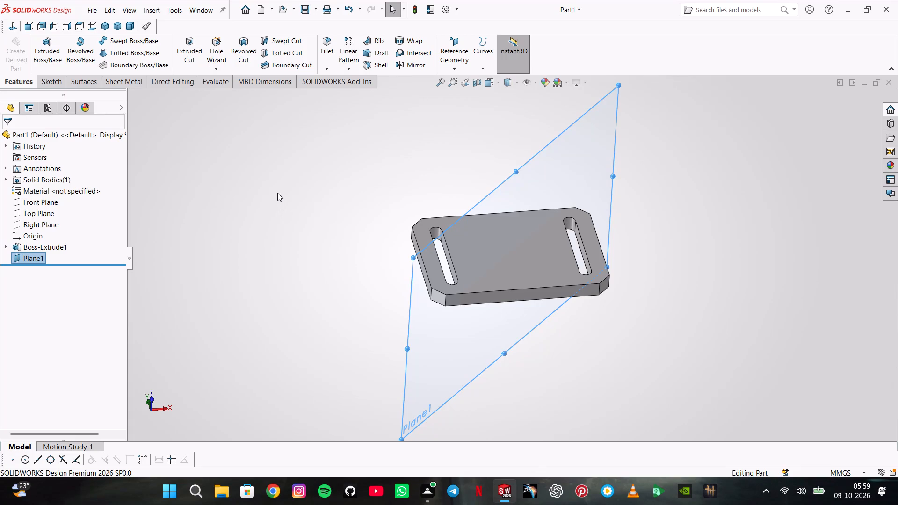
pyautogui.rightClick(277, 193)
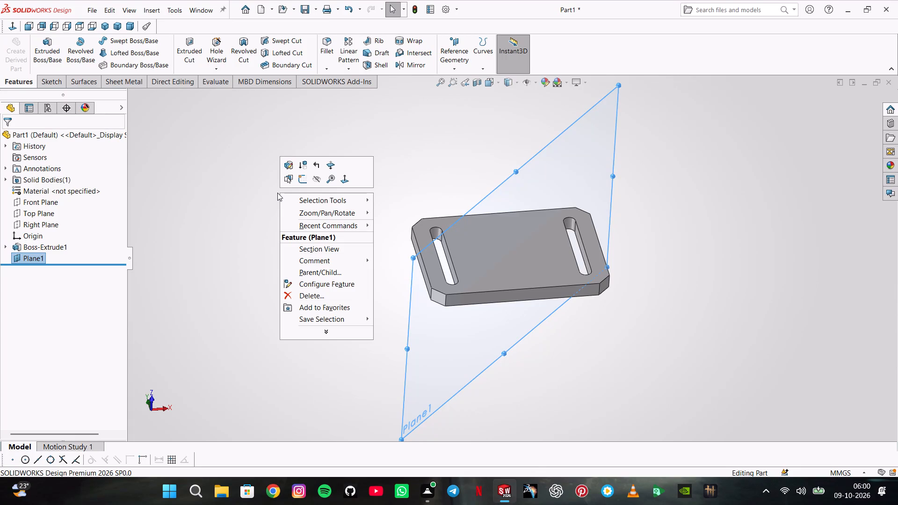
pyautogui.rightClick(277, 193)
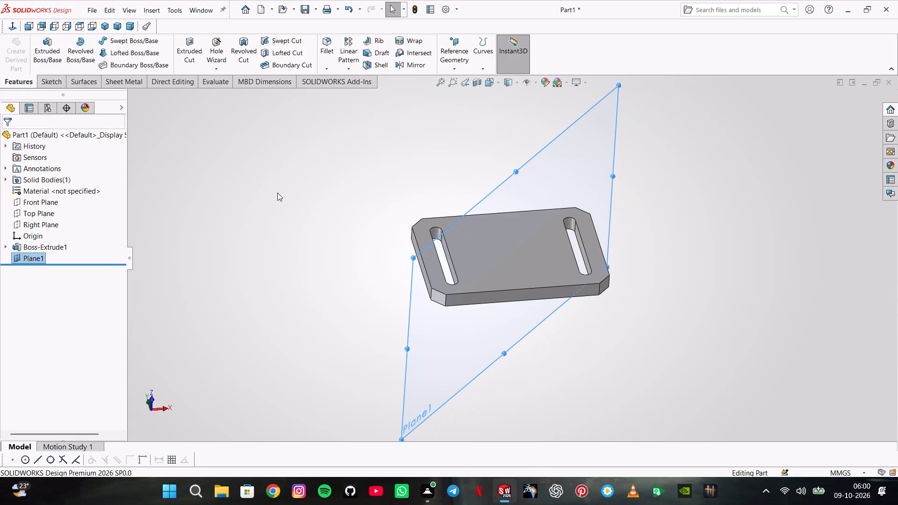
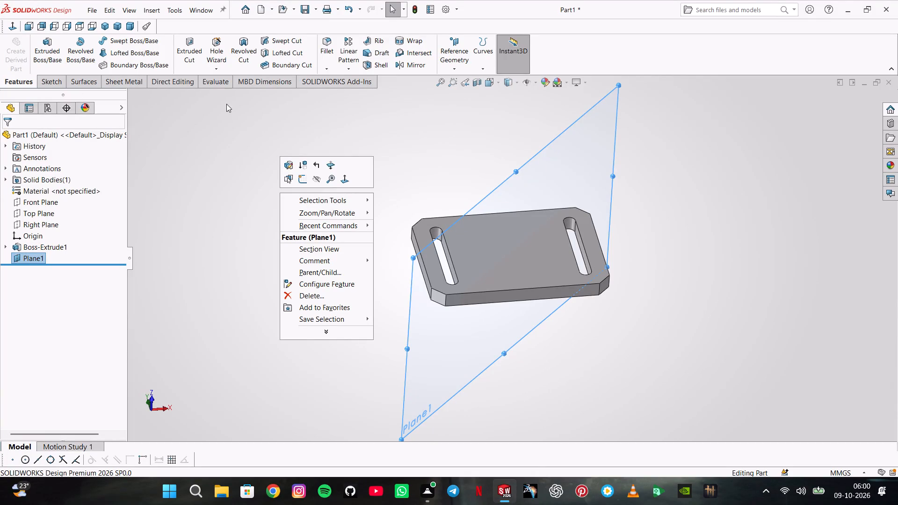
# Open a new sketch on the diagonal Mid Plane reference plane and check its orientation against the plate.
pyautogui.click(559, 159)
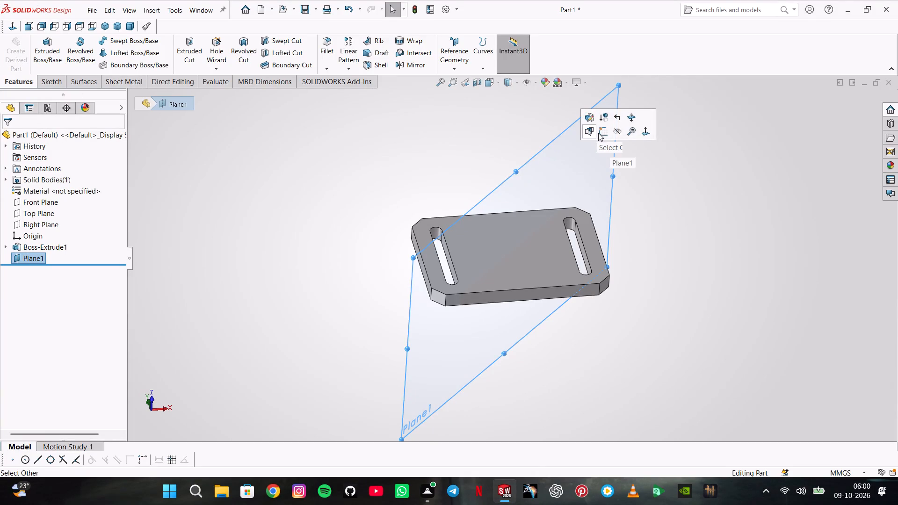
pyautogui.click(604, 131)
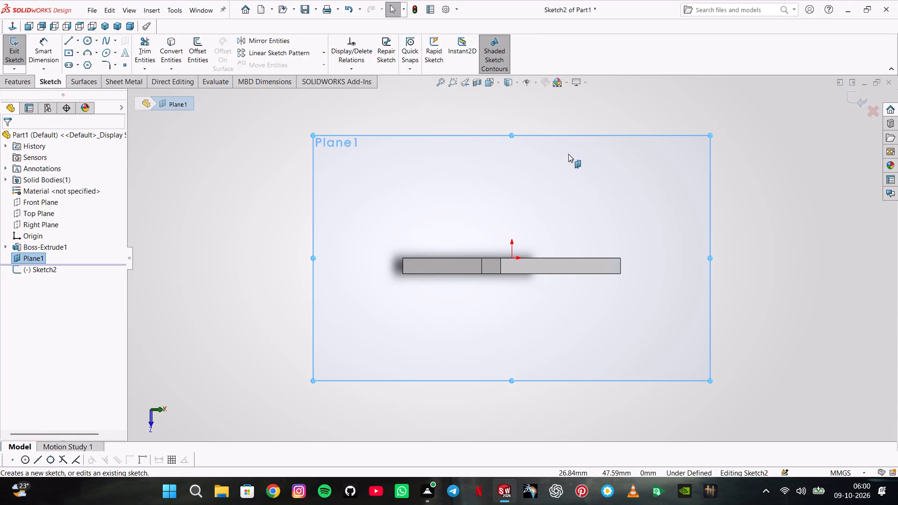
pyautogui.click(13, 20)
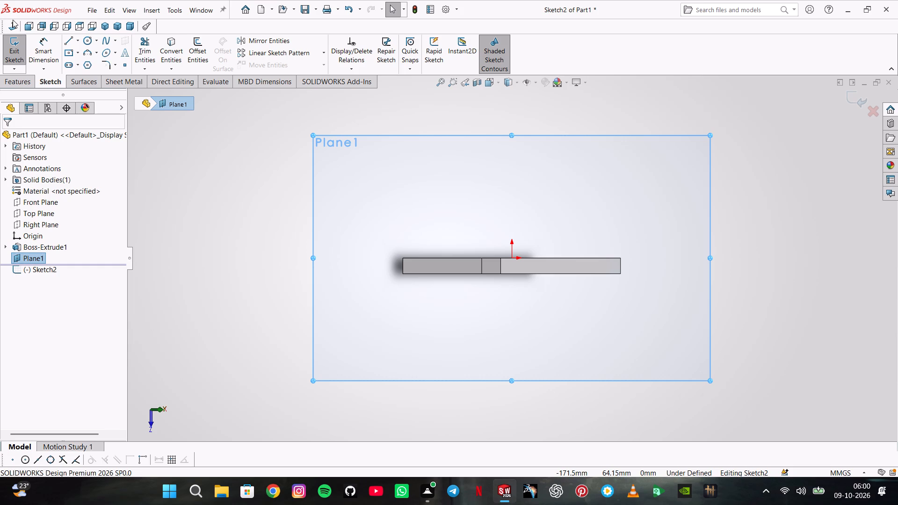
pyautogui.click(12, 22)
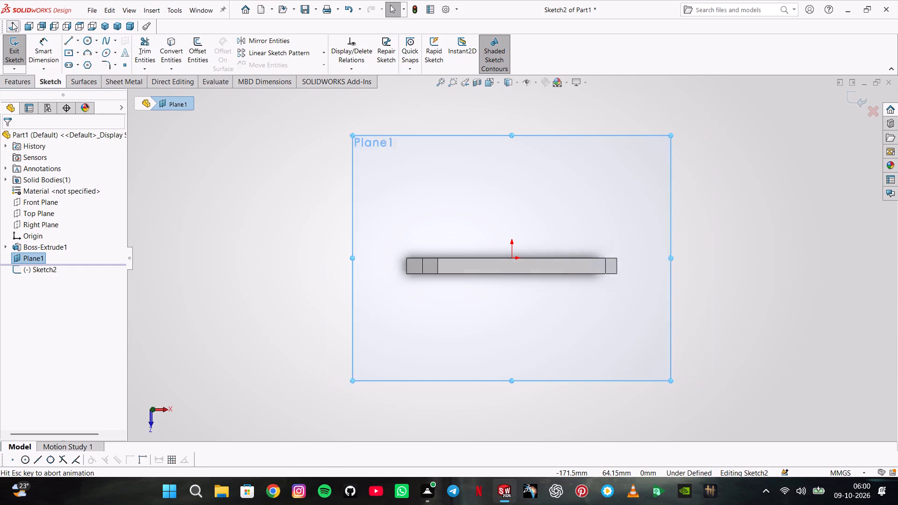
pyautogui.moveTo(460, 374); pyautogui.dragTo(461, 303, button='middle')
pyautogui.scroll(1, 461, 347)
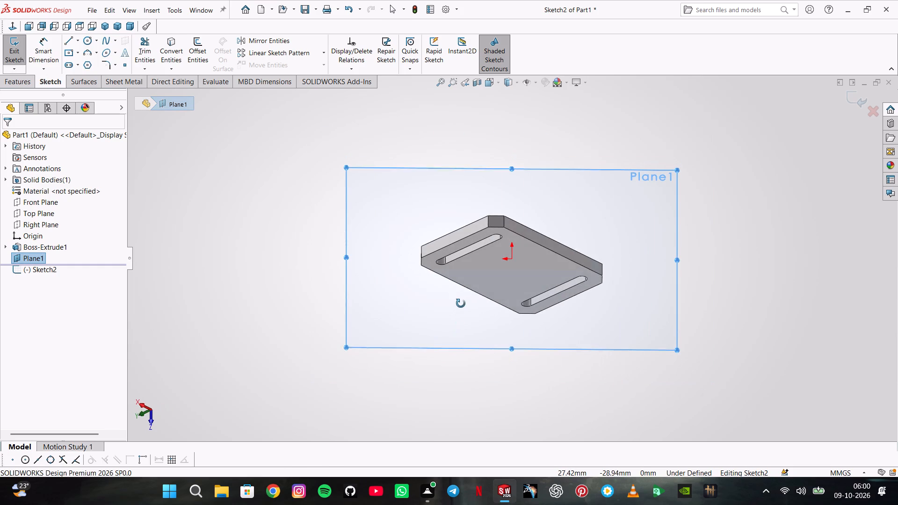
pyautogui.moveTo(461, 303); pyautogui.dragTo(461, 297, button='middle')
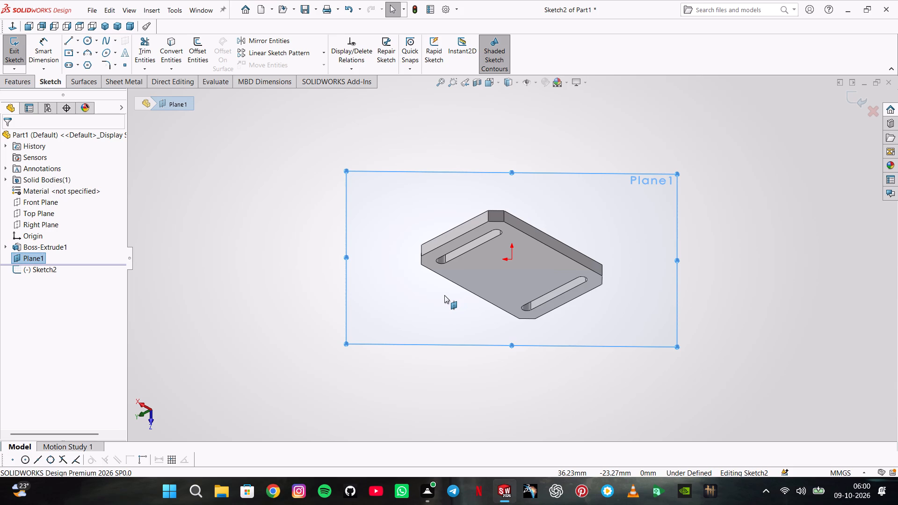
# Undo the new sketch and the diagonal reference plane beneath it.
pyautogui.hotkey('ctrl', 'z')
pyautogui.hotkey('ctrl', 'z')
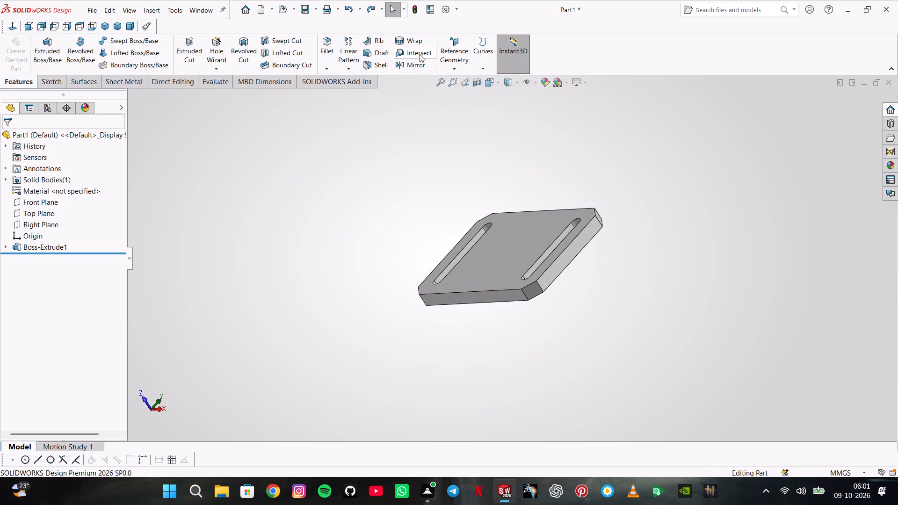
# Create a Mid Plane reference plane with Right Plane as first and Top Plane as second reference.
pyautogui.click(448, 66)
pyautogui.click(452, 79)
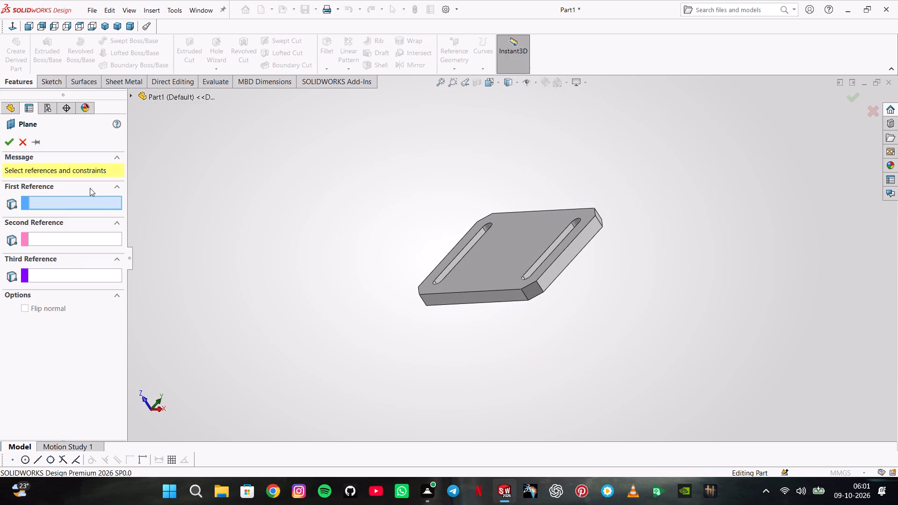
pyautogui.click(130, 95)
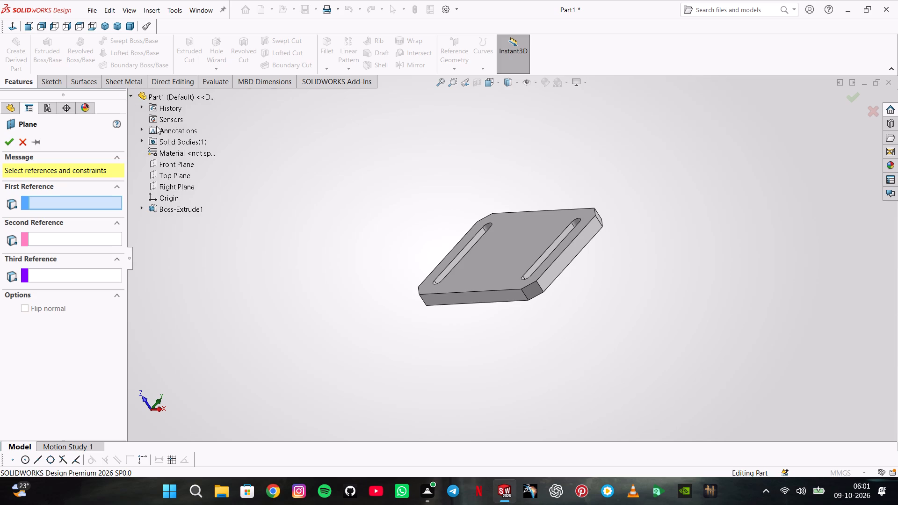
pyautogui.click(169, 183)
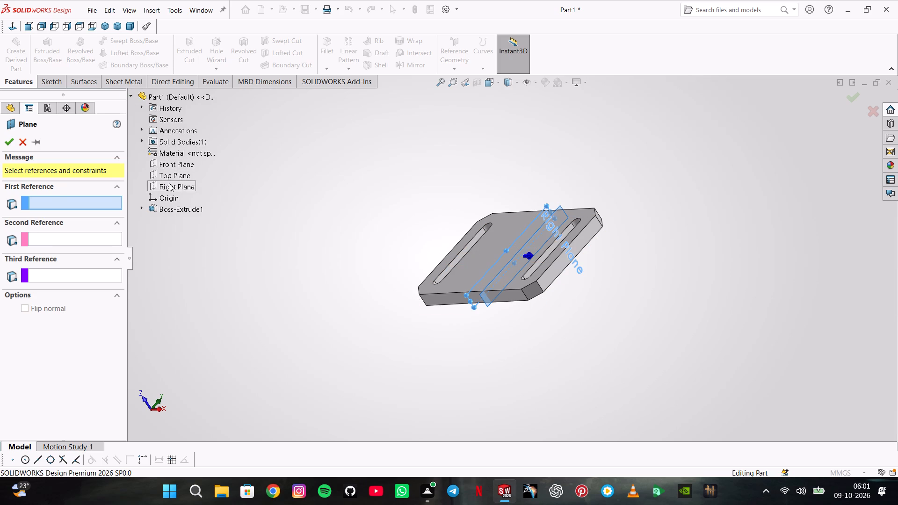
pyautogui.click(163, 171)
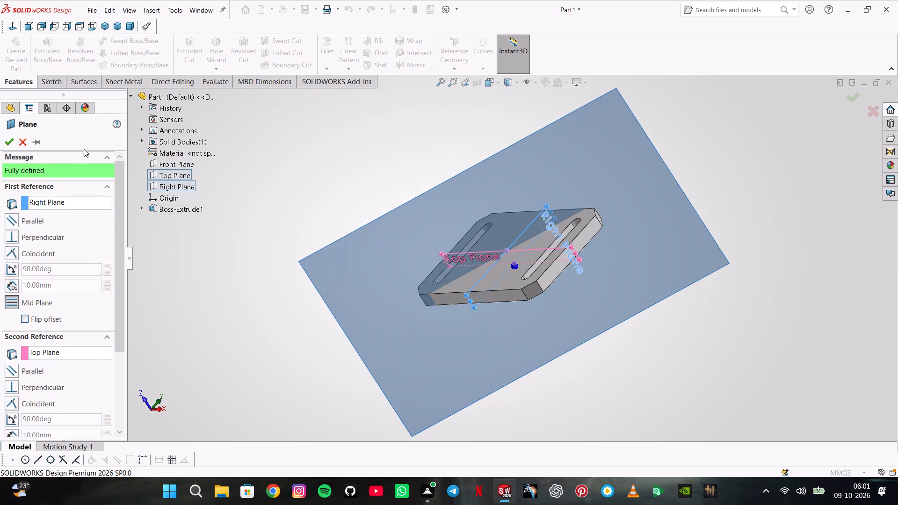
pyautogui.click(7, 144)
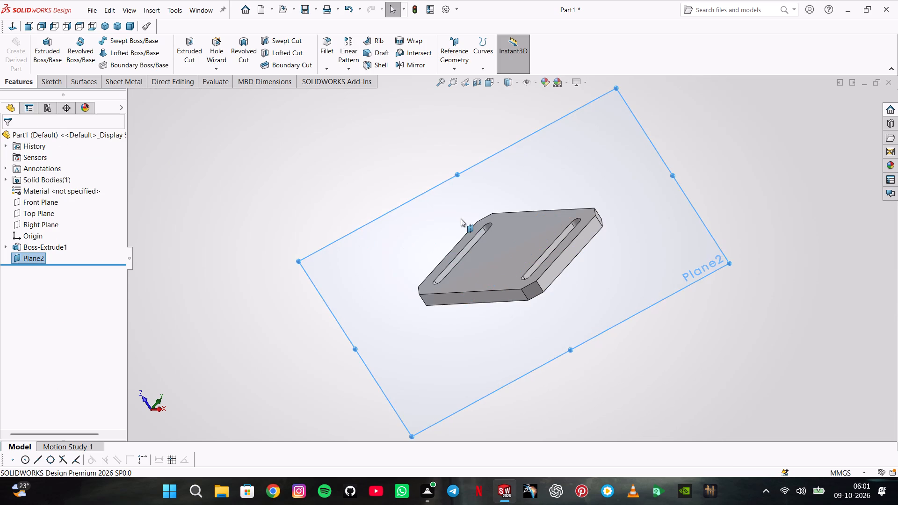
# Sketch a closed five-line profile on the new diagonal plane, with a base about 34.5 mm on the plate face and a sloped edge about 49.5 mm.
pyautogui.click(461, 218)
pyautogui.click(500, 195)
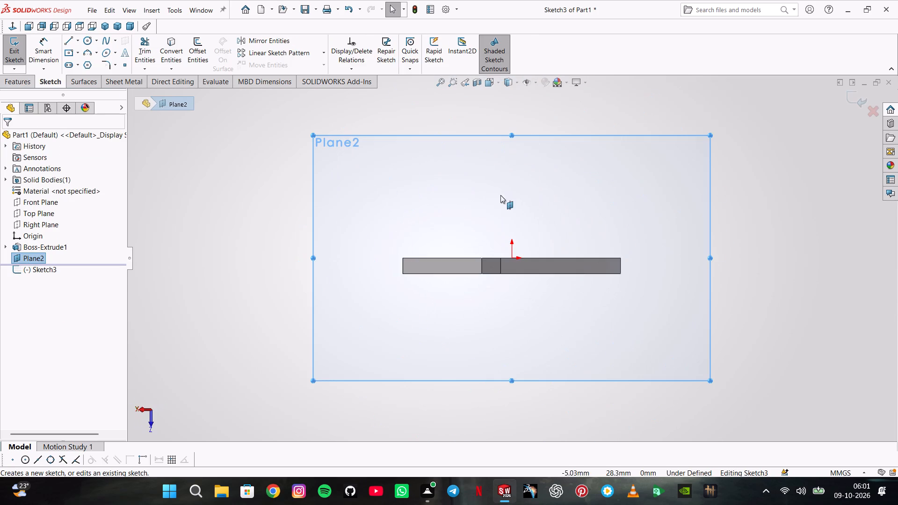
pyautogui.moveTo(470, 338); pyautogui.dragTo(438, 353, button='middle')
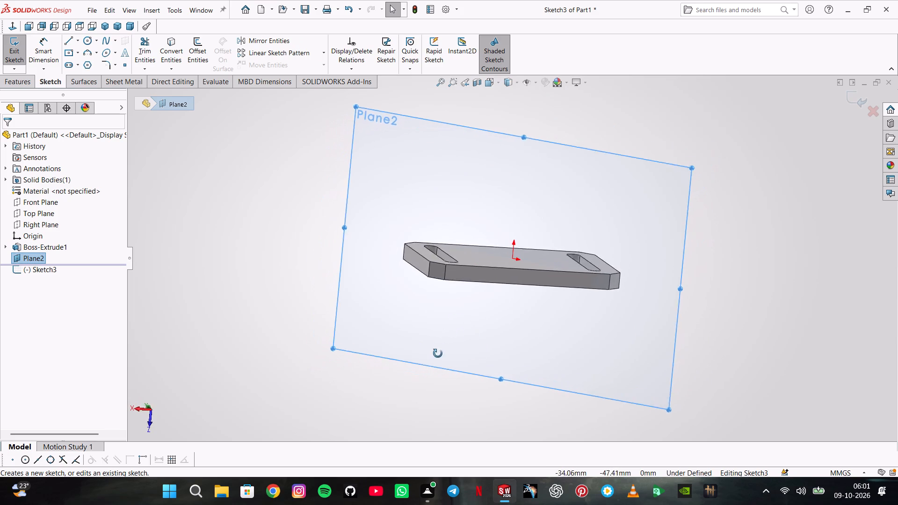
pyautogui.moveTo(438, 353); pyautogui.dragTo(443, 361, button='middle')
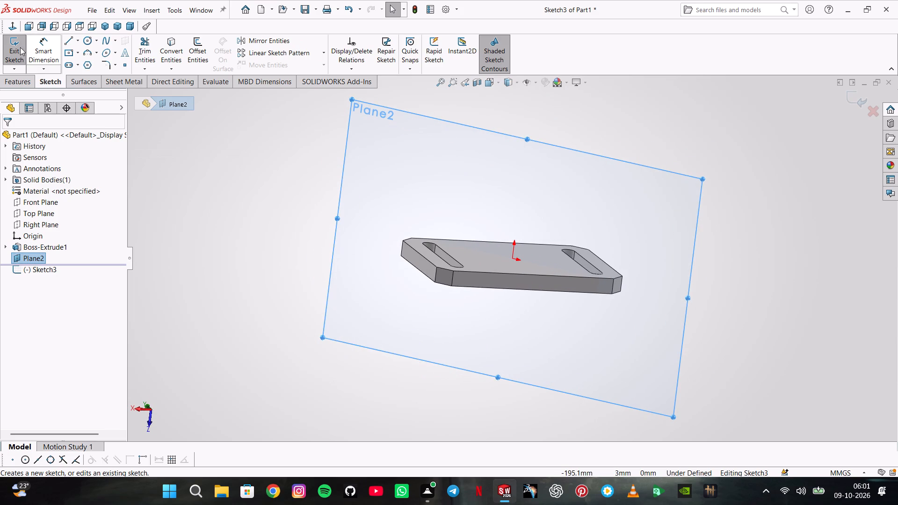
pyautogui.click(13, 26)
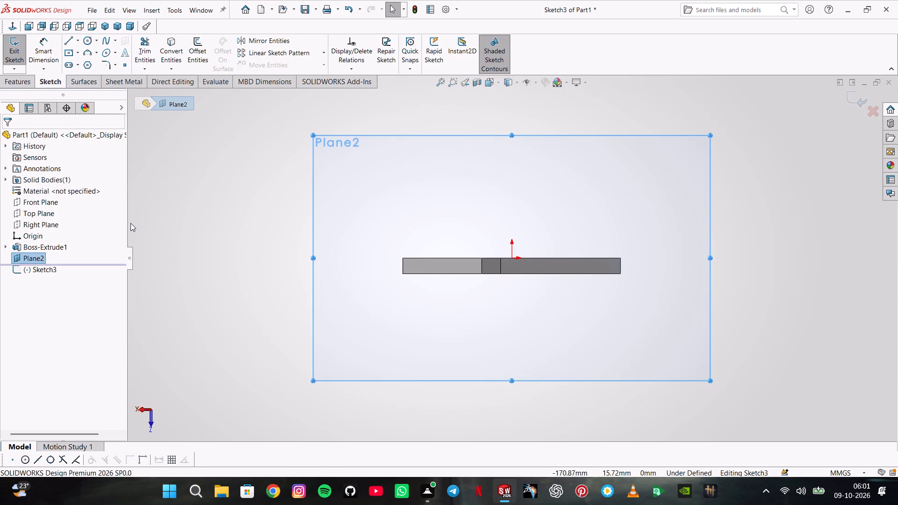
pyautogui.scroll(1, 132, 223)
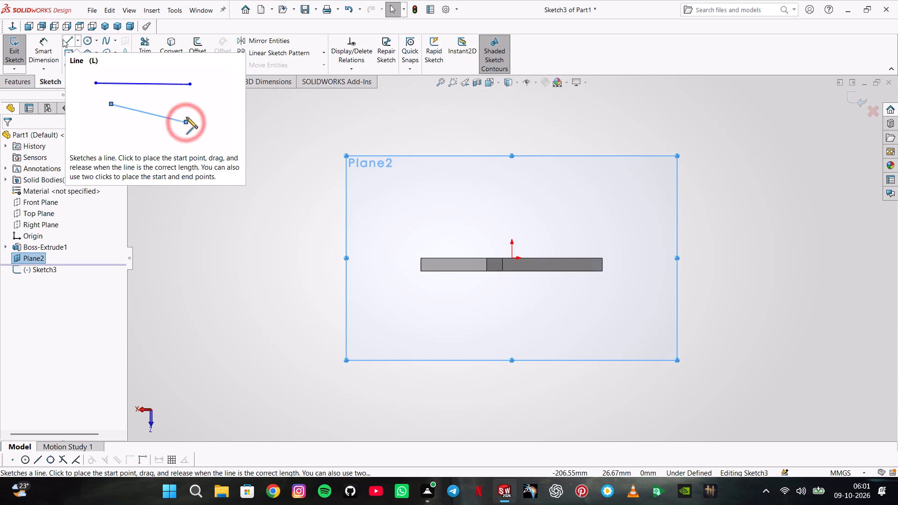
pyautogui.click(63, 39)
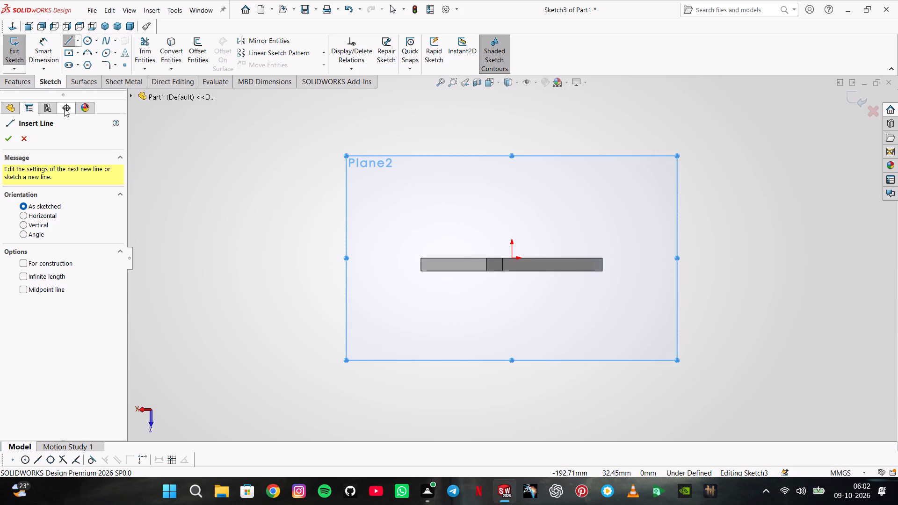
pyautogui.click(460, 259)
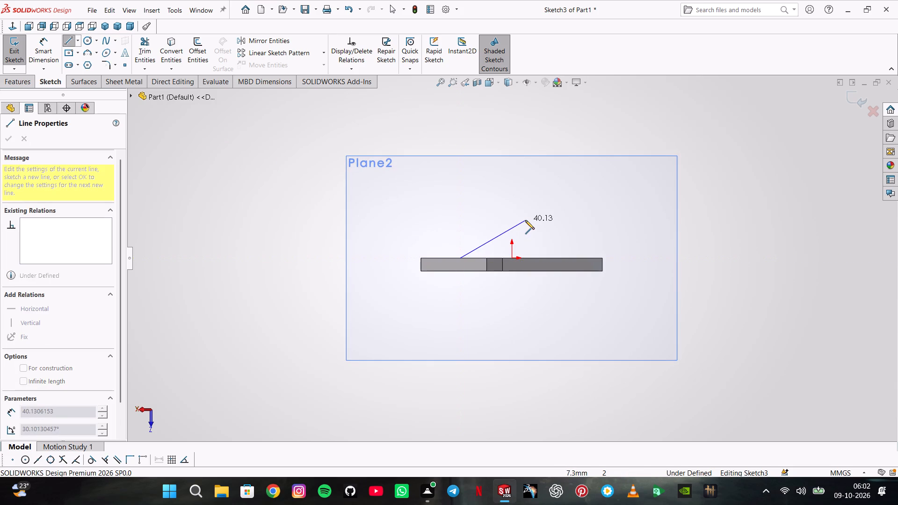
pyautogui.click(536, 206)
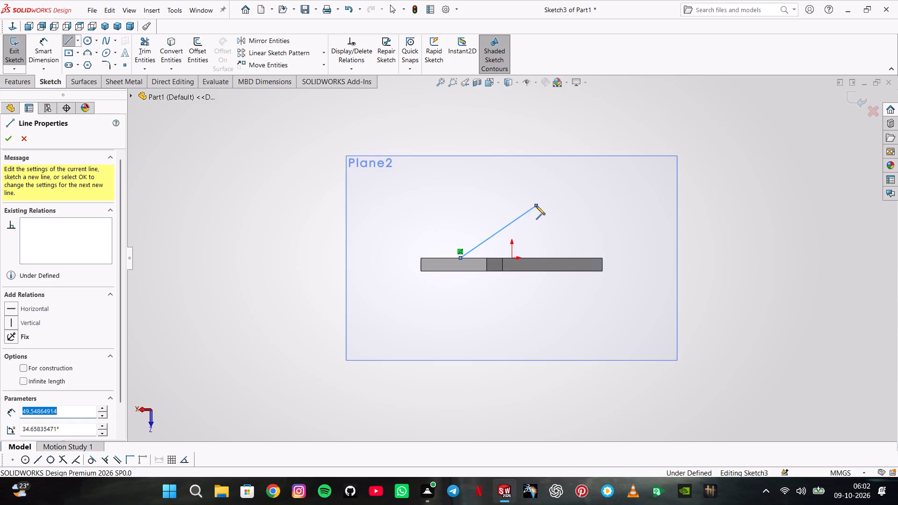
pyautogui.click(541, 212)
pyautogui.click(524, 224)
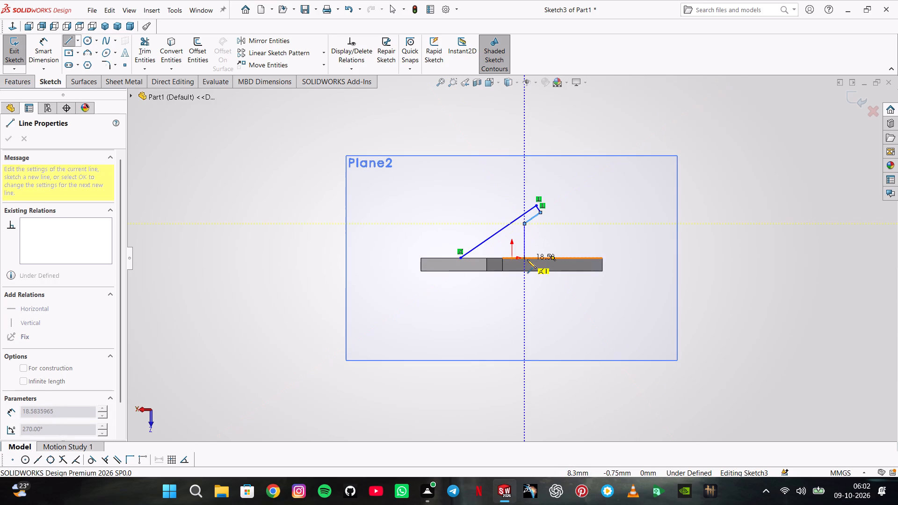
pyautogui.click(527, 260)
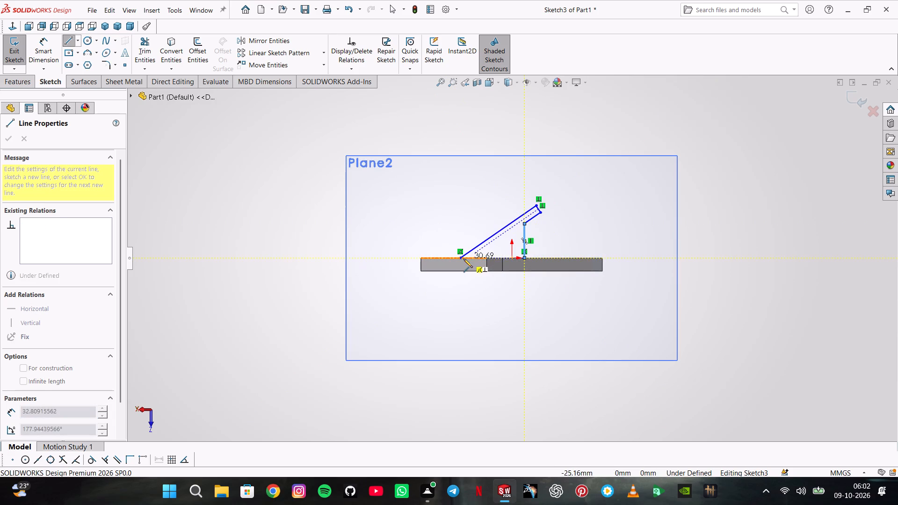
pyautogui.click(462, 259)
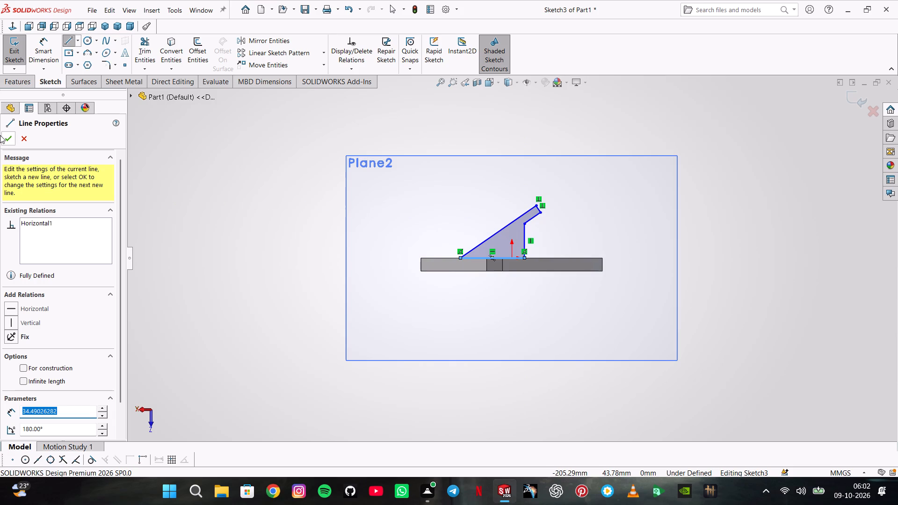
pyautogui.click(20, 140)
# Examine from an angle how the sketched profile stands on the plate relative to the two slots.
pyautogui.moveTo(443, 201); pyautogui.dragTo(443, 263, button='middle')
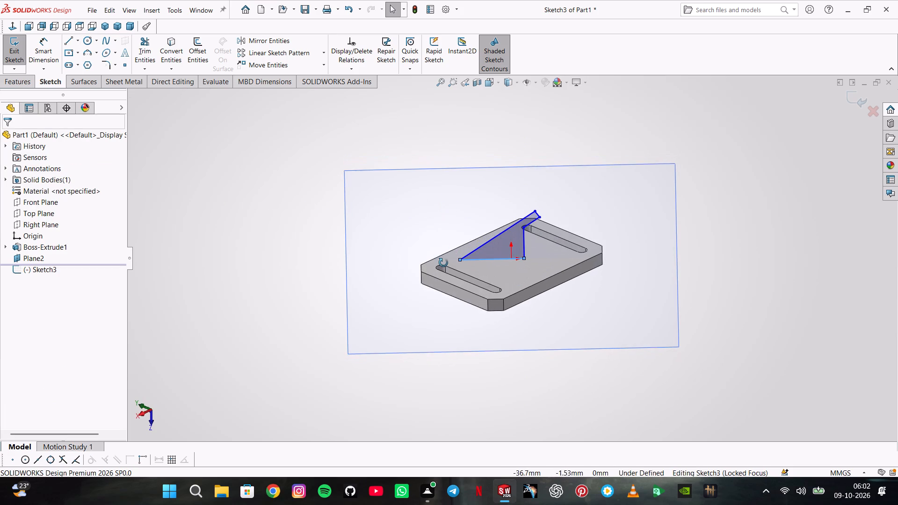
pyautogui.moveTo(443, 263); pyautogui.dragTo(443, 268, button='middle')
pyautogui.scroll(1, 443, 268)
pyautogui.moveTo(485, 257); pyautogui.dragTo(488, 269, button='middle')
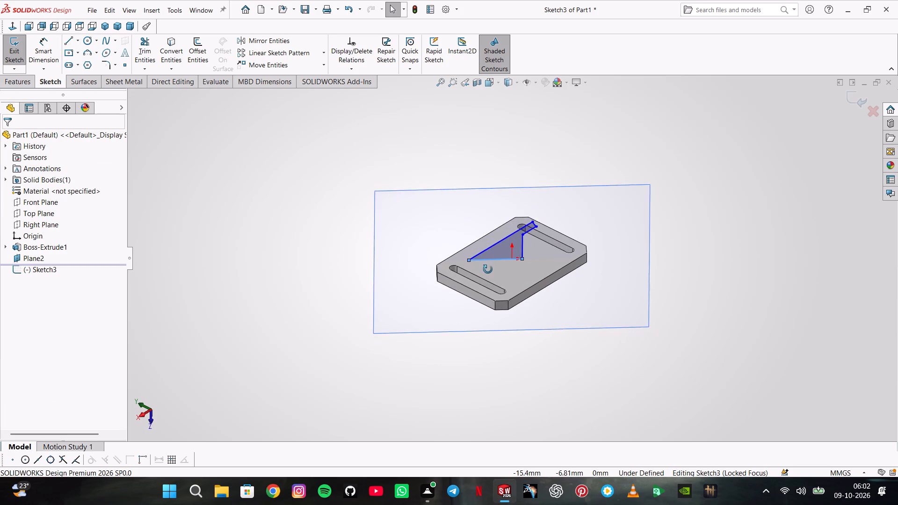
pyautogui.moveTo(488, 269); pyautogui.dragTo(489, 272, button='middle')
pyautogui.scroll(-3, 489, 273)
pyautogui.scroll(1, 489, 274)
pyautogui.scroll(-2, 489, 274)
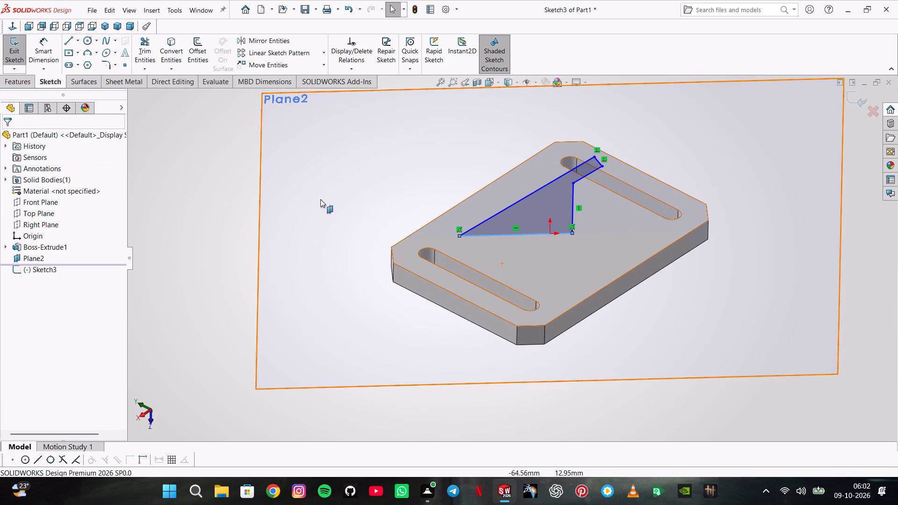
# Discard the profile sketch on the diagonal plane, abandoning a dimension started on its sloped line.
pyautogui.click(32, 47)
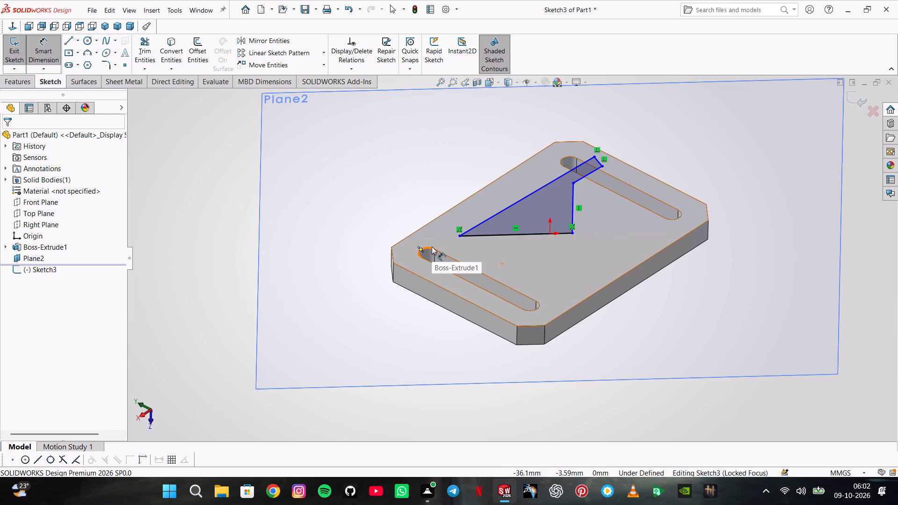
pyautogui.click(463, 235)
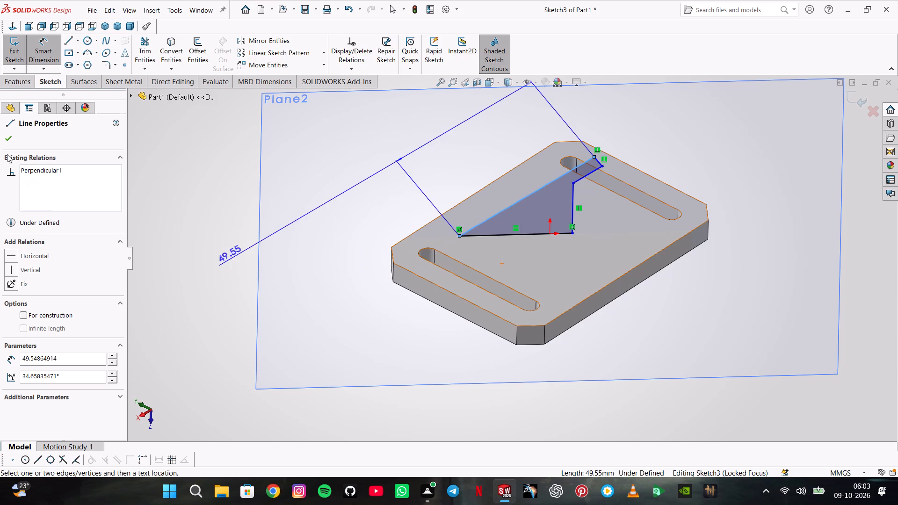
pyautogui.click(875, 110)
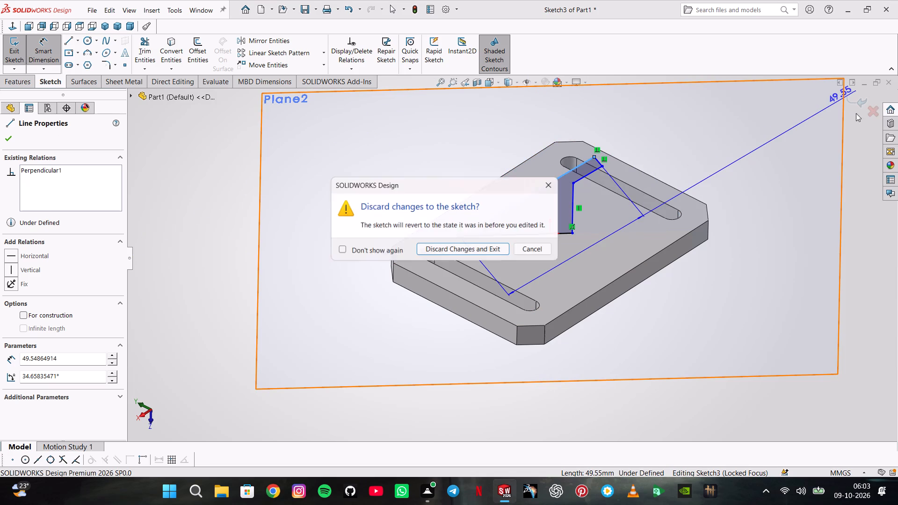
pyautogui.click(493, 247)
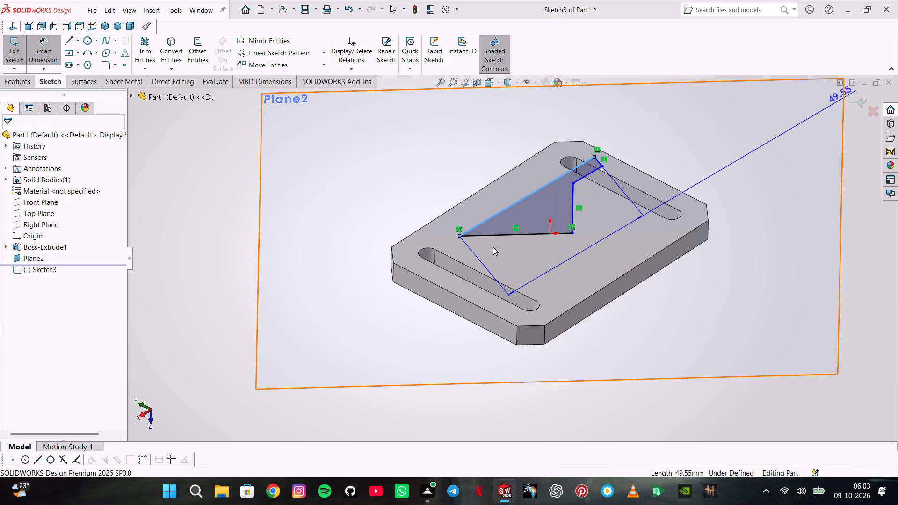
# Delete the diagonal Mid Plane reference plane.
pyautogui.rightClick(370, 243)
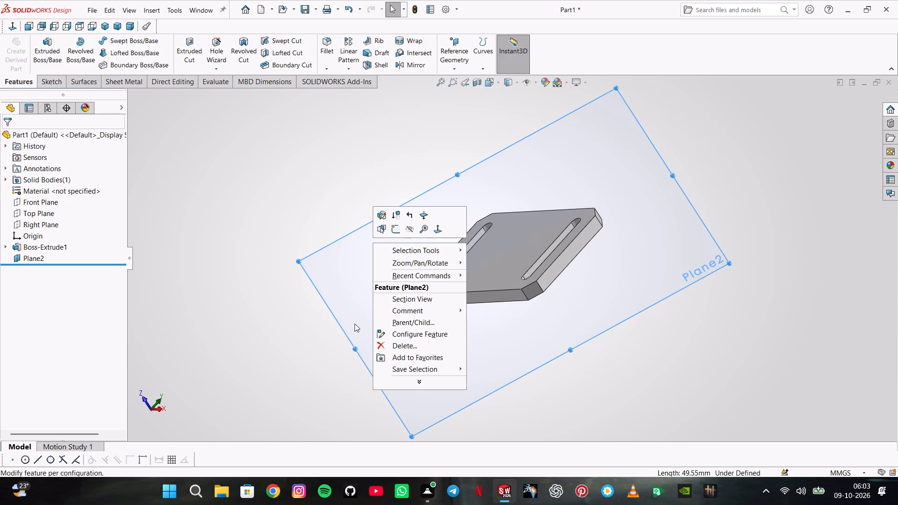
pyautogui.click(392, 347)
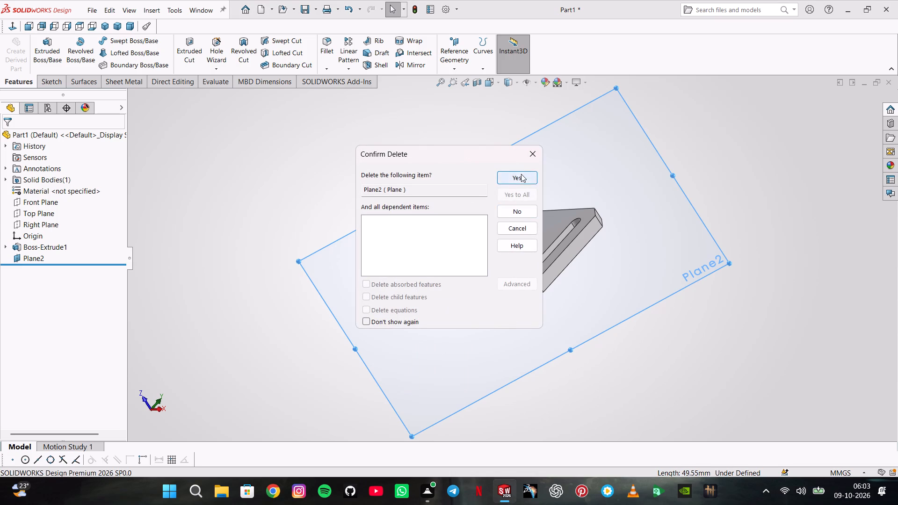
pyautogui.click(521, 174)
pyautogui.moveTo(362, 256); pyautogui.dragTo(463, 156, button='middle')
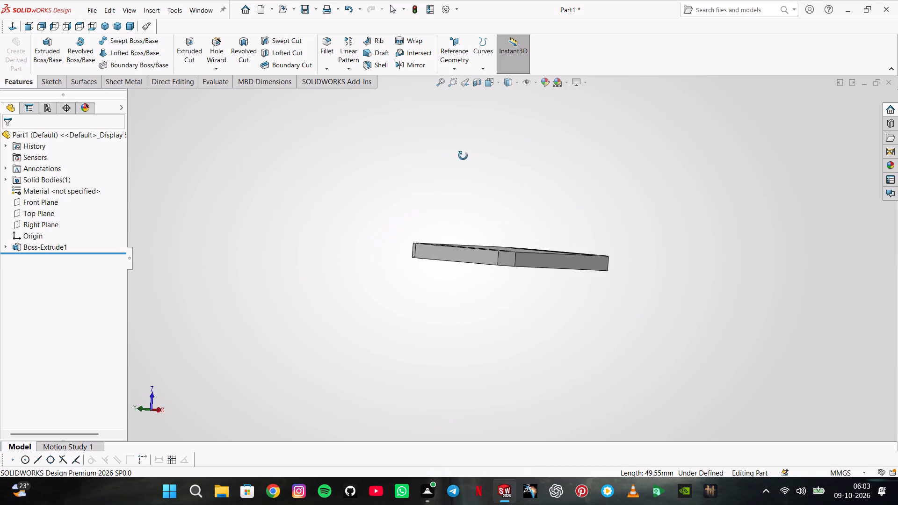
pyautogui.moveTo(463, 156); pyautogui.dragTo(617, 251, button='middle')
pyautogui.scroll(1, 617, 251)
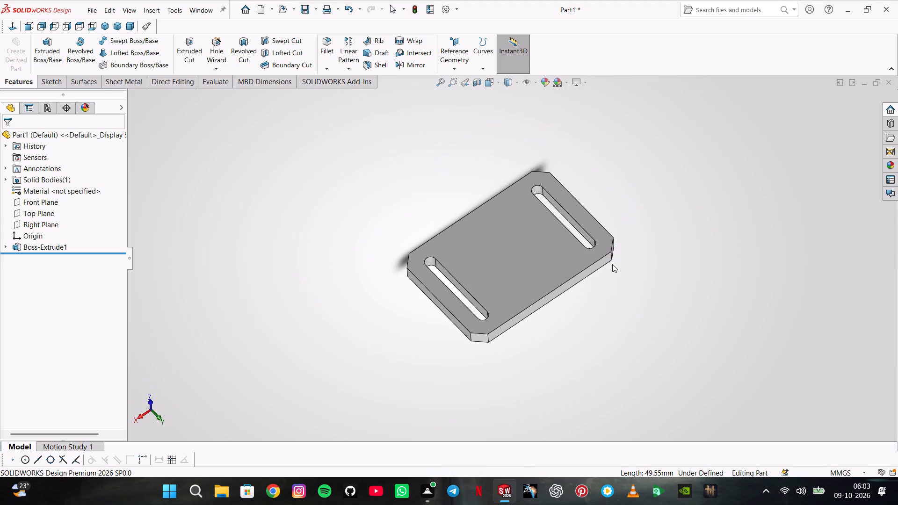
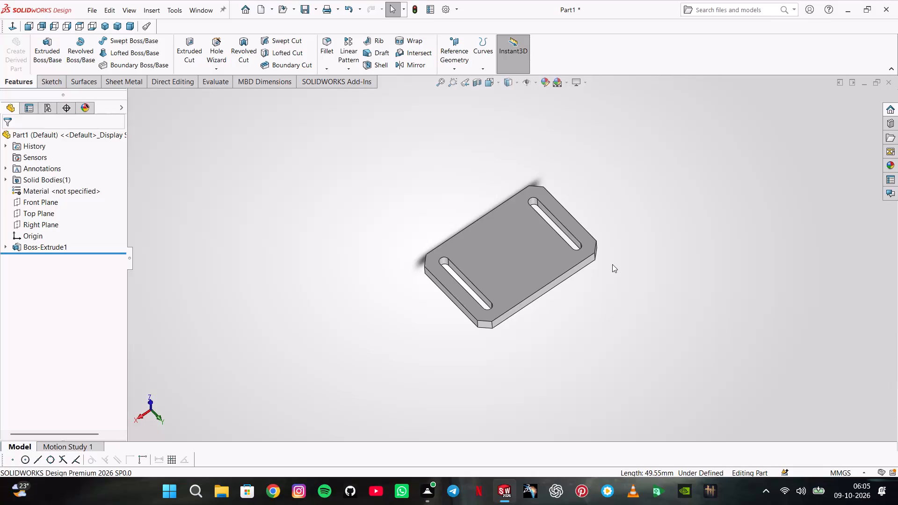
# View the slotted plate's large face straight on.
pyautogui.press('Left')
pyautogui.hotkey('ctrl', '8')
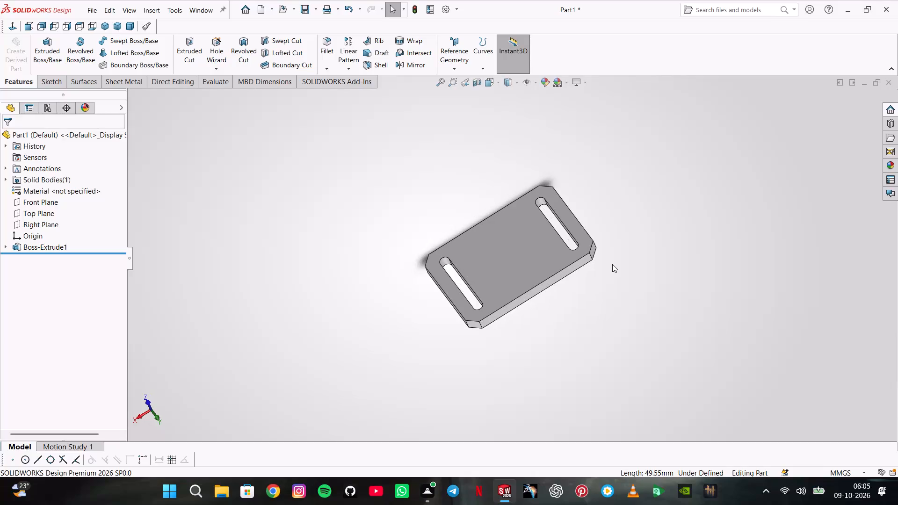
pyautogui.hotkey('ctrl', '8')
pyautogui.hotkey('ctrl', '8')
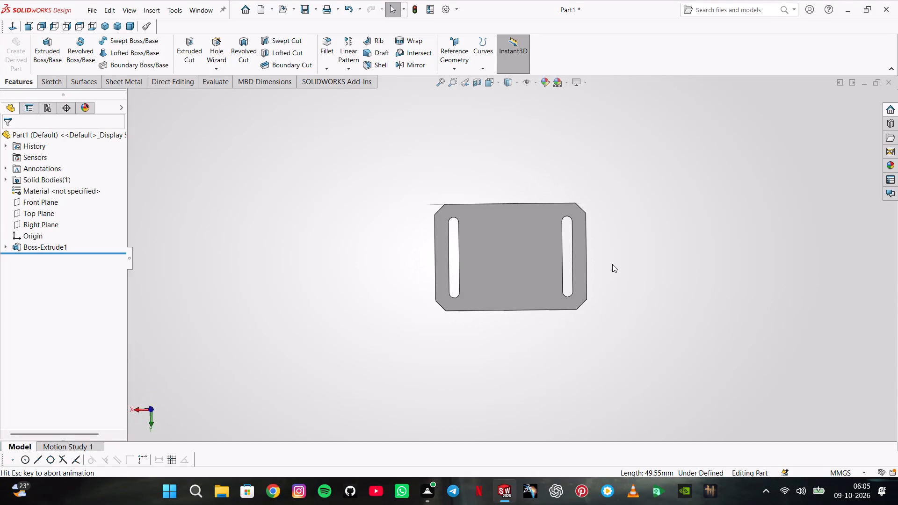
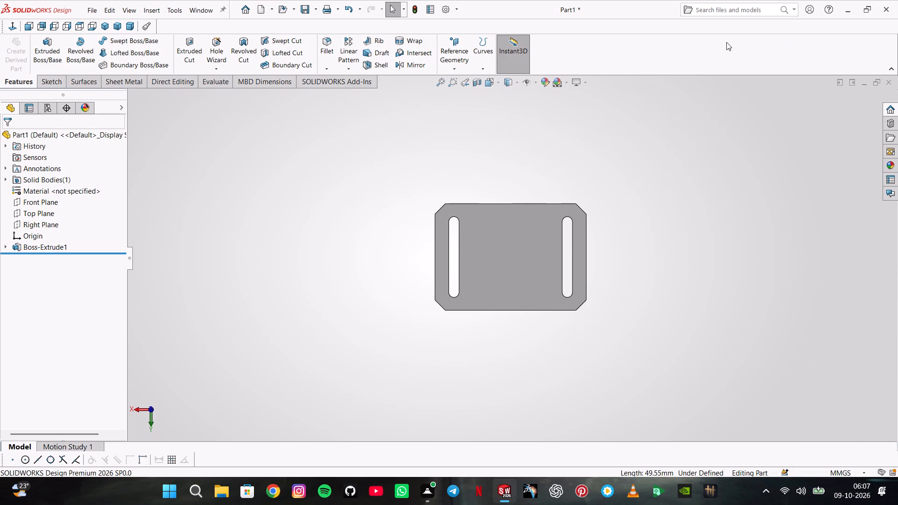
# Search the files and models for "plane property".
pyautogui.click(747, 14)
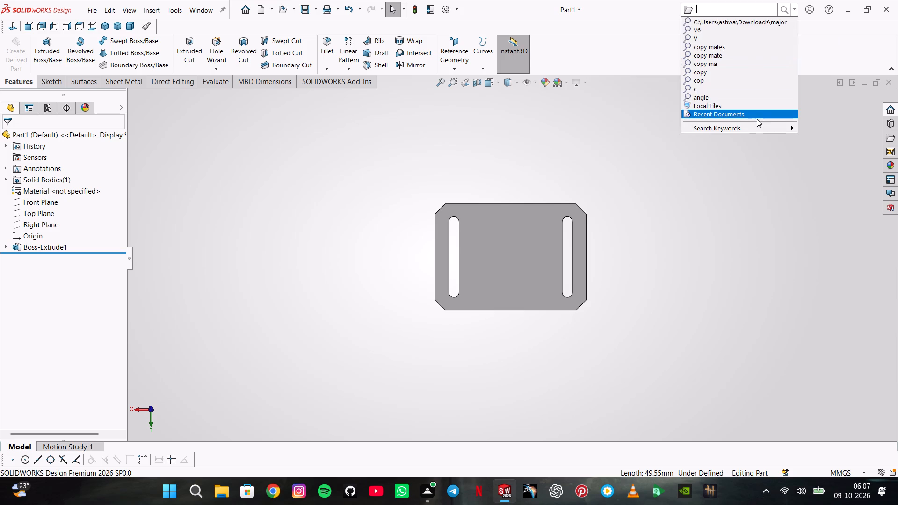
pyautogui.write('plane')
pyautogui.press('space')
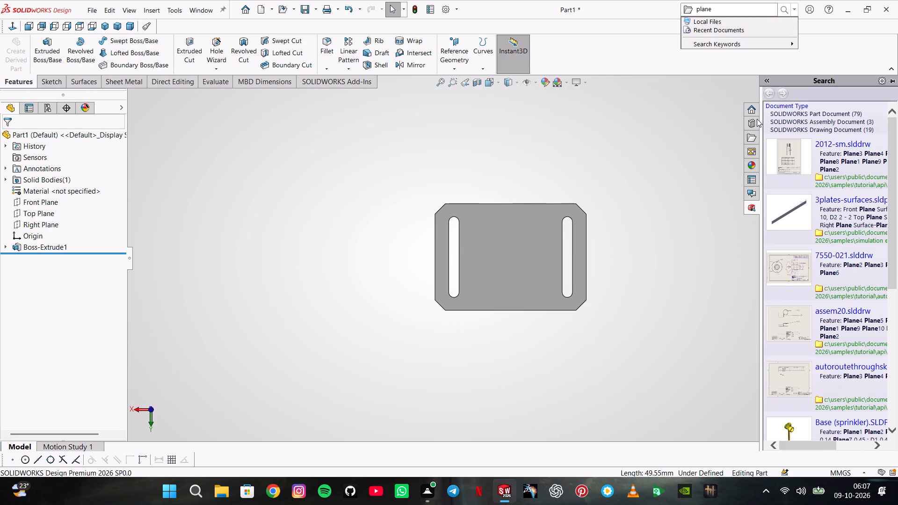
pyautogui.write('pro')
pyautogui.write('perty')
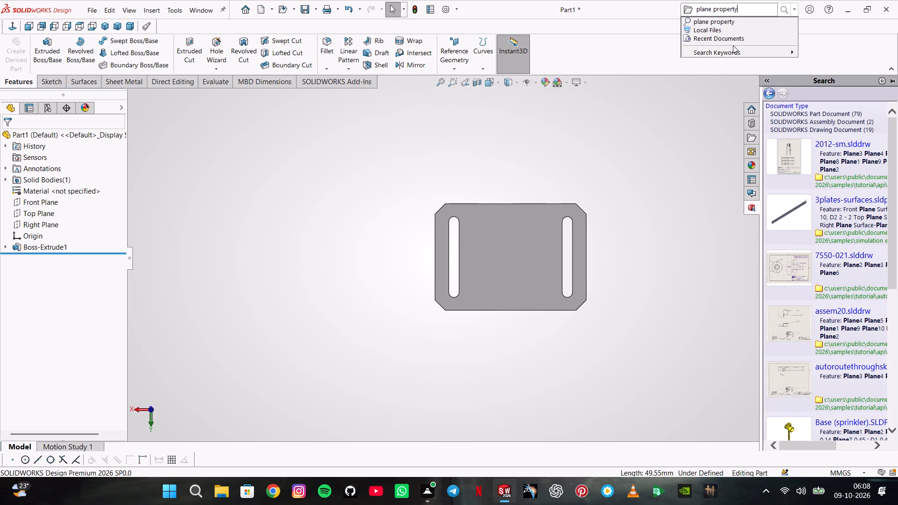
pyautogui.click(734, 22)
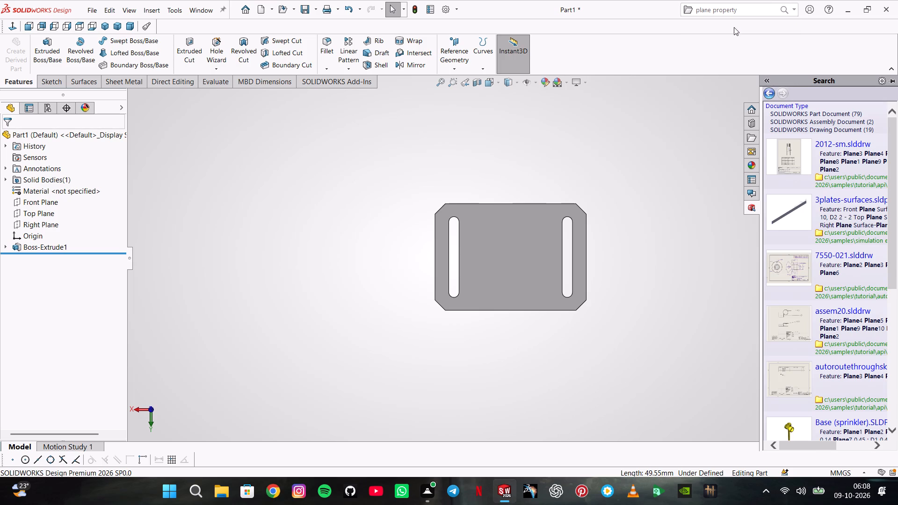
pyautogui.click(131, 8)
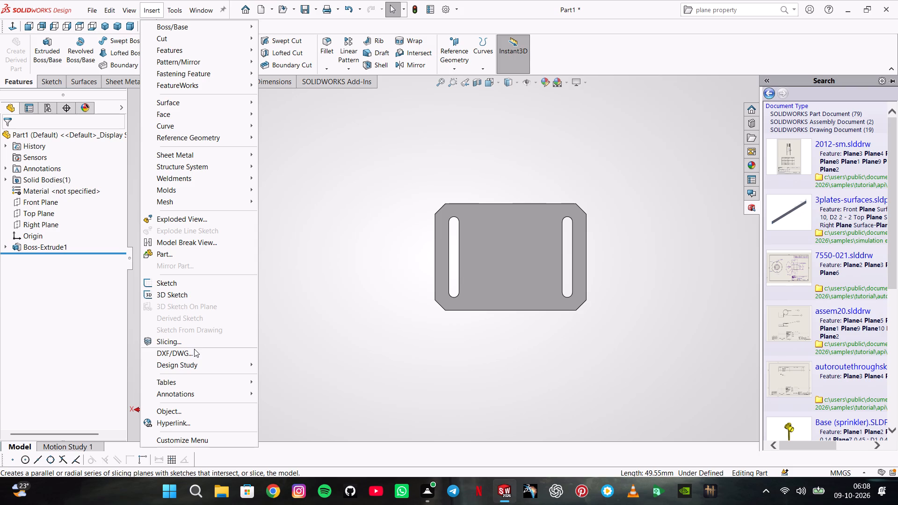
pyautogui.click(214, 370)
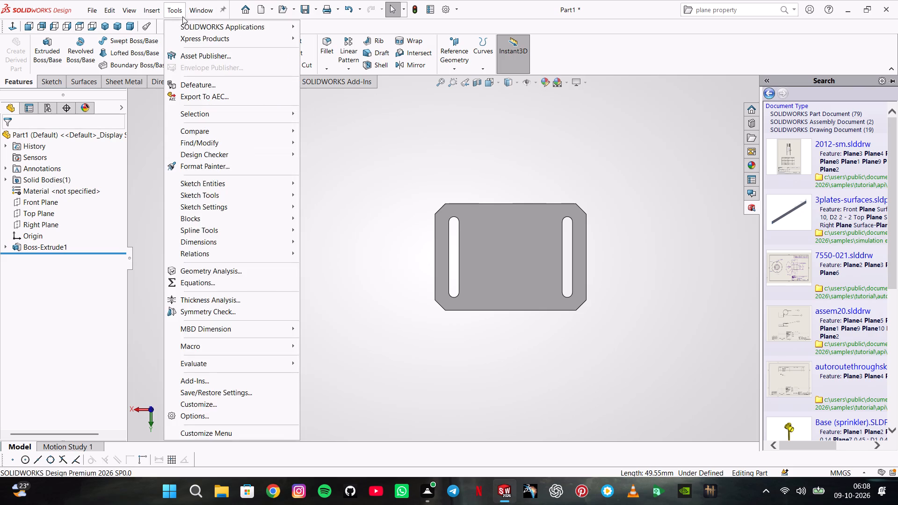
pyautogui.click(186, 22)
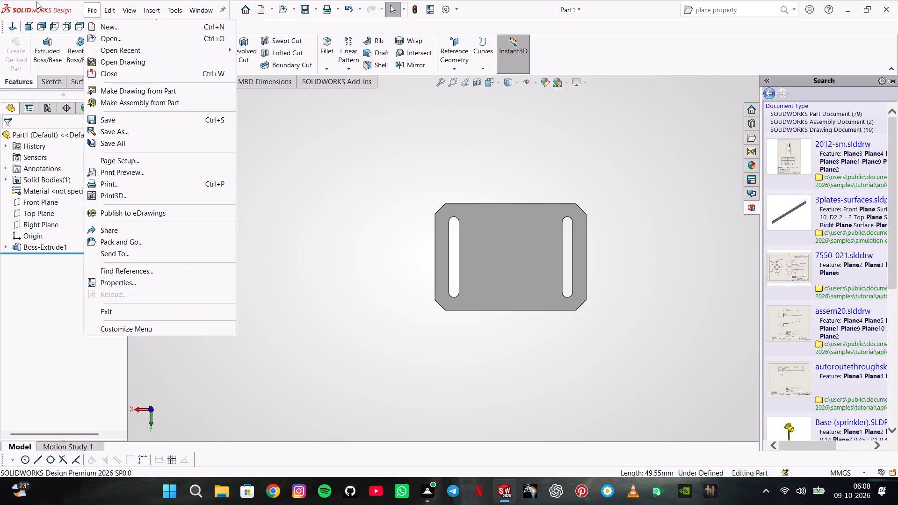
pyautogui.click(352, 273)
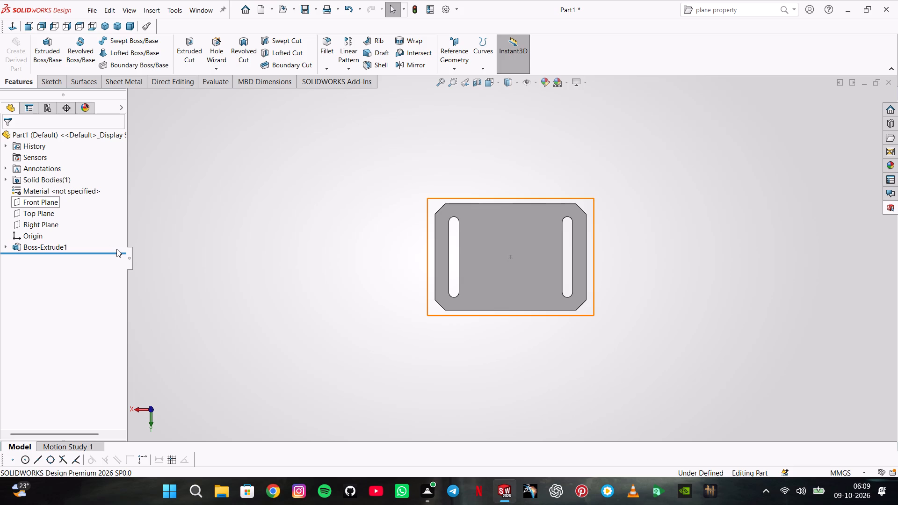
# Show the slotted plate in isometric view.
pyautogui.hotkey('ctrl', '7')
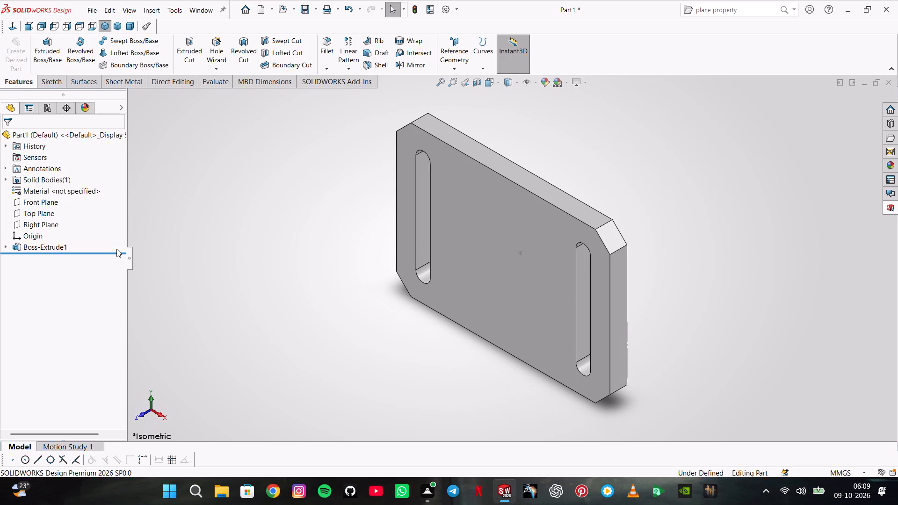
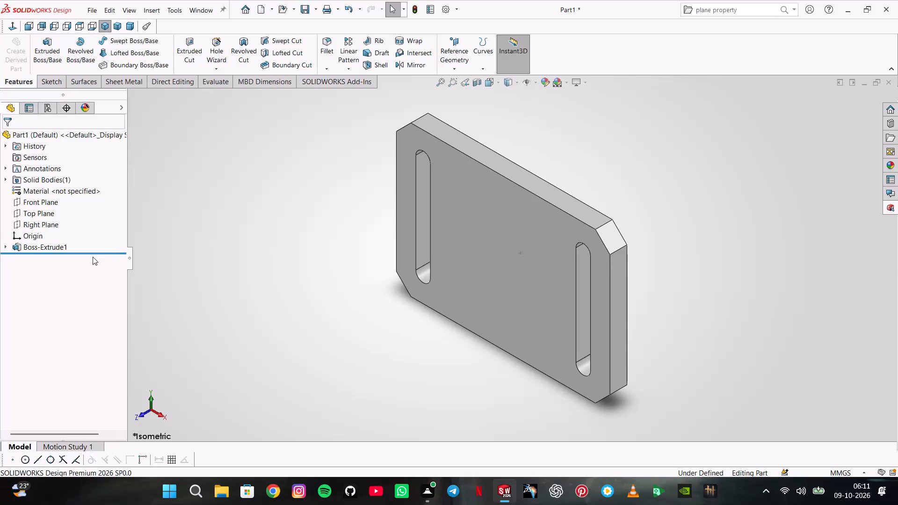
# View the slotted plate face-on from the front and show the Front Plane.
pyautogui.hotkey('ctrl', '8')
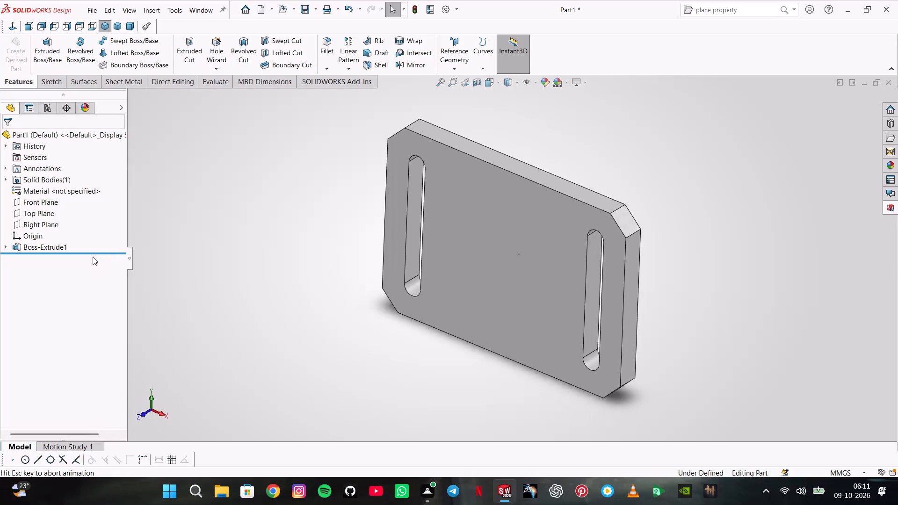
pyautogui.rightClick(17, 202)
pyautogui.click(41, 192)
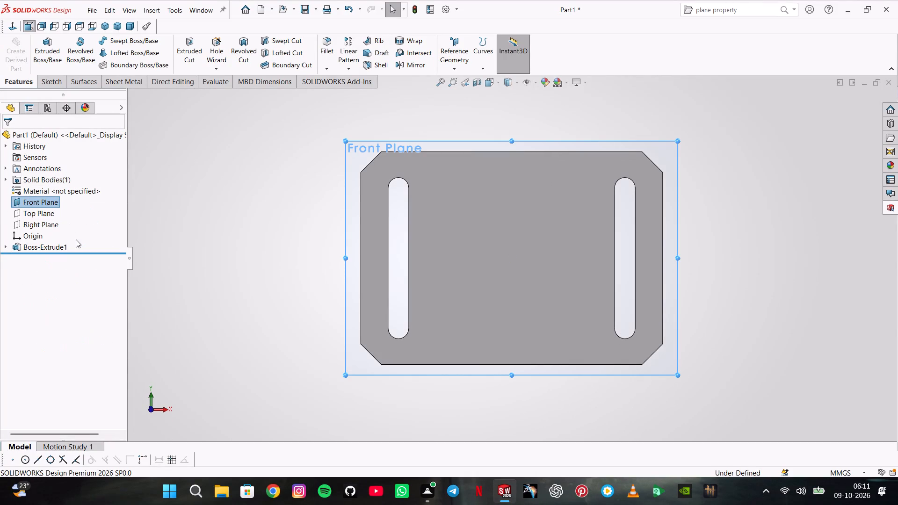
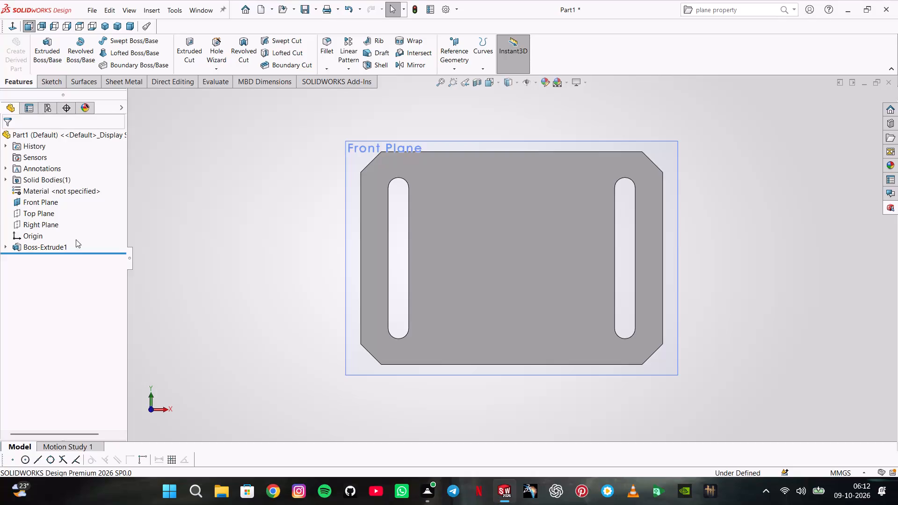
# Hide the Front Plane.
pyautogui.rightClick(48, 204)
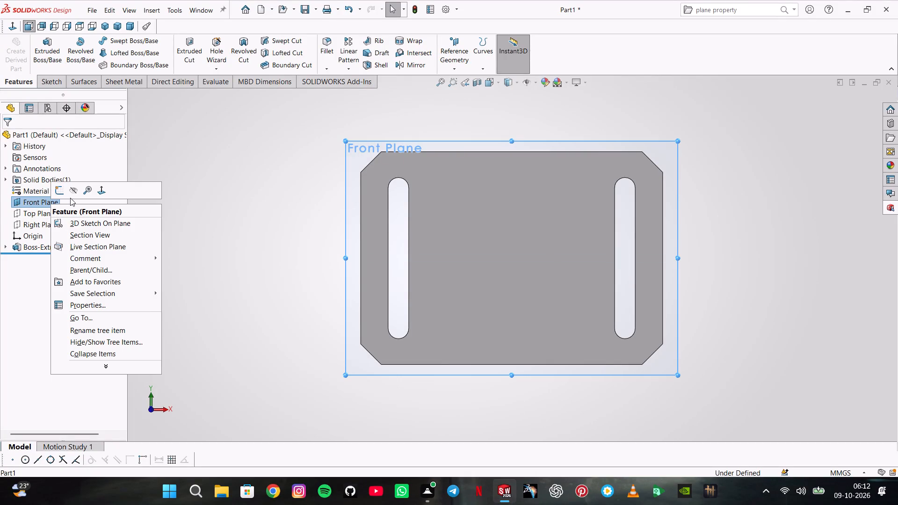
pyautogui.click(73, 190)
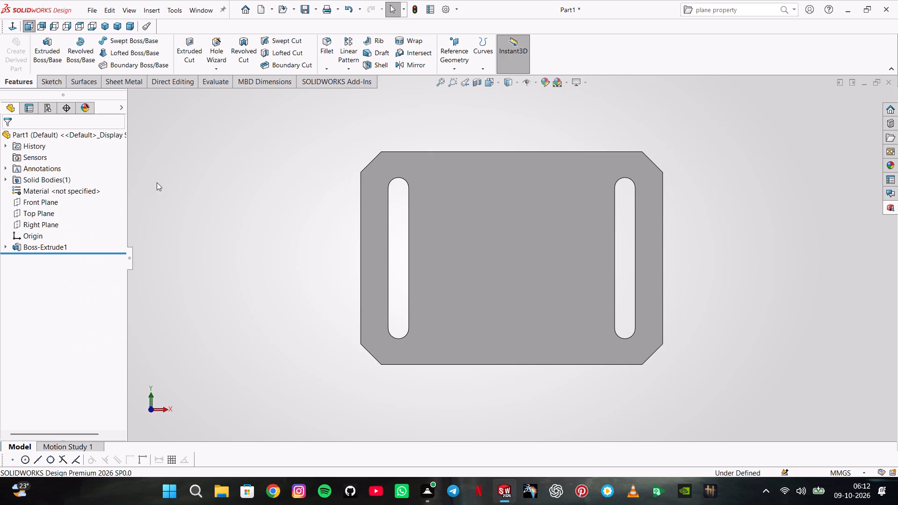
# On the Top Plane, sketch a diagonal construction line about 34 mm long, starting on the plate's edge through the origin.
pyautogui.hotkey('ctrl', '7')
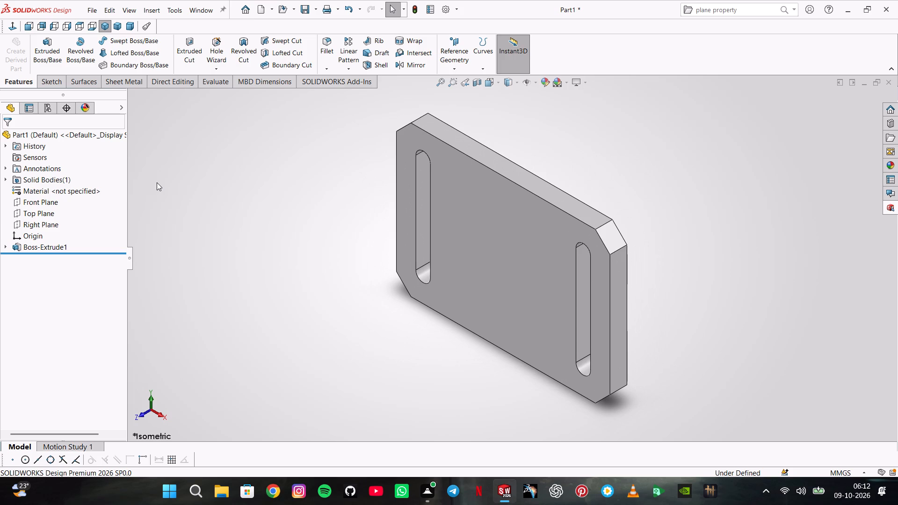
pyautogui.click(222, 172)
pyautogui.click(49, 207)
pyautogui.click(50, 212)
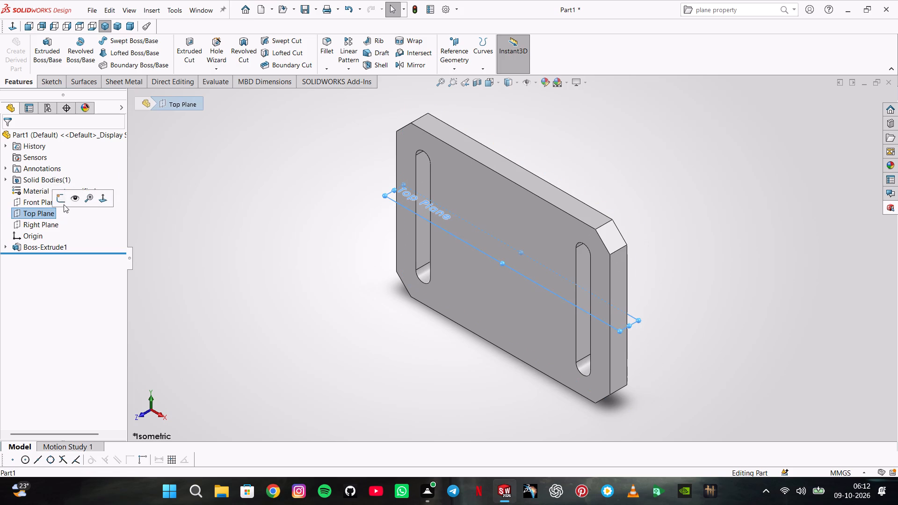
pyautogui.click(64, 200)
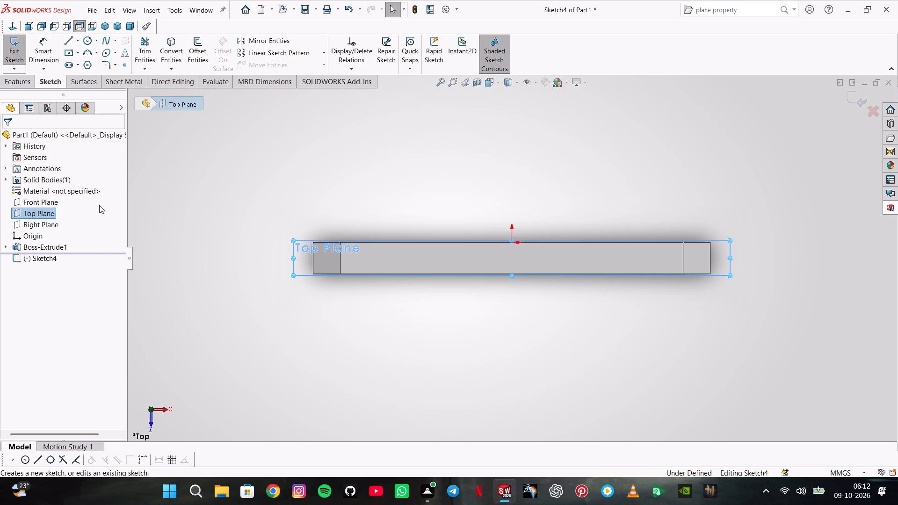
pyautogui.click(77, 38)
pyautogui.click(83, 66)
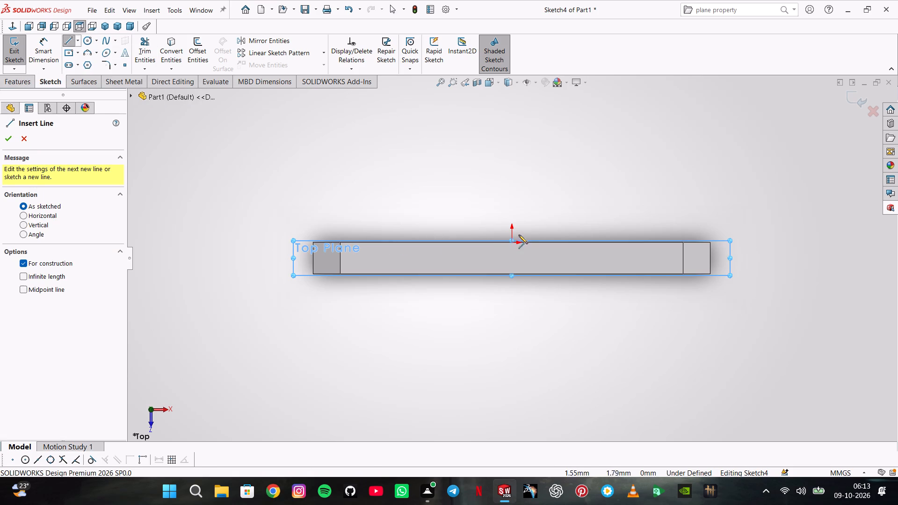
pyautogui.click(454, 245)
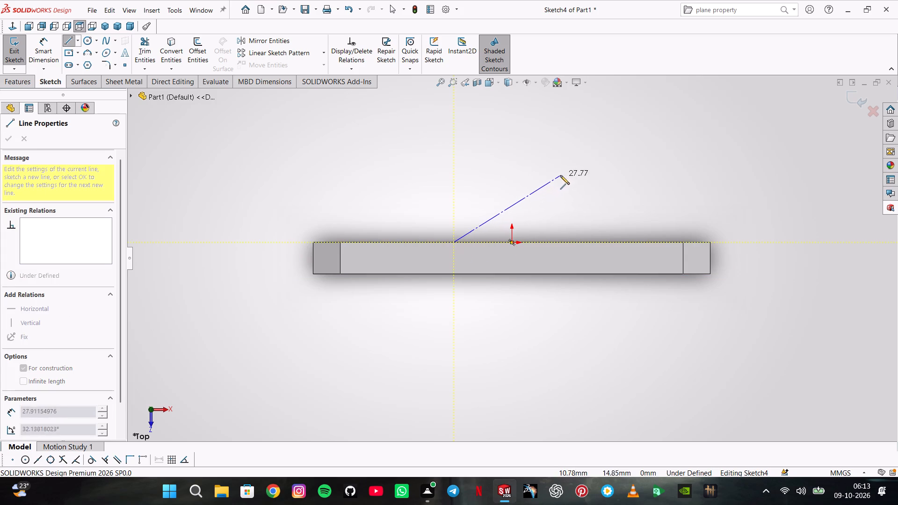
pyautogui.click(584, 163)
pyautogui.doubleClick(575, 151)
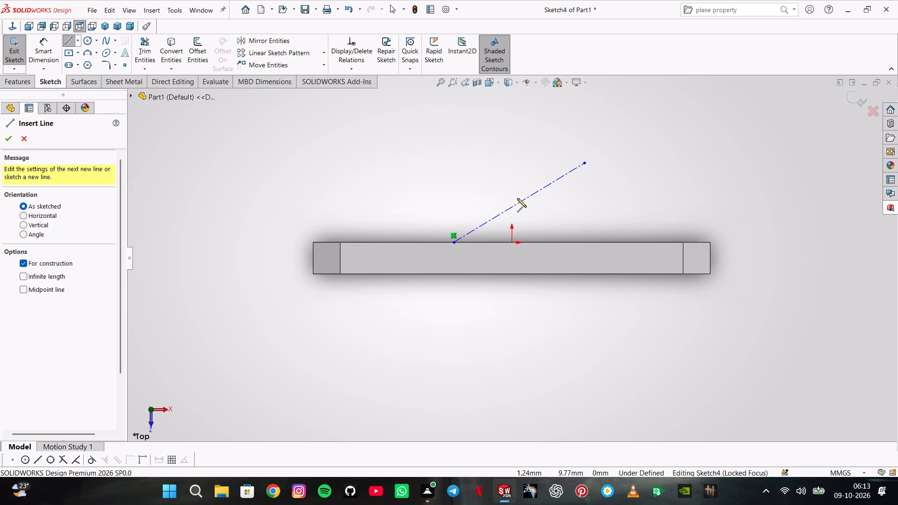
pyautogui.press('Escape')
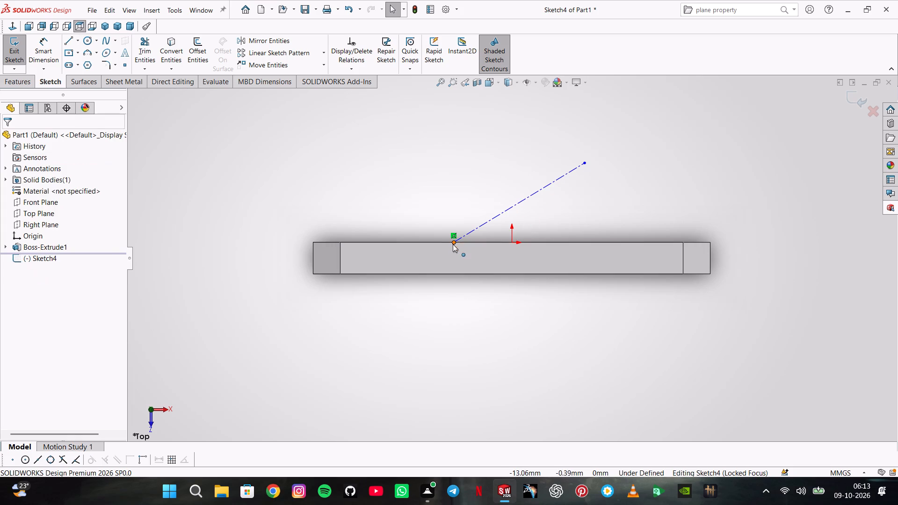
# Delete the relation tying the construction line's end to the plate edge and exit the sketch.
pyautogui.click(455, 237)
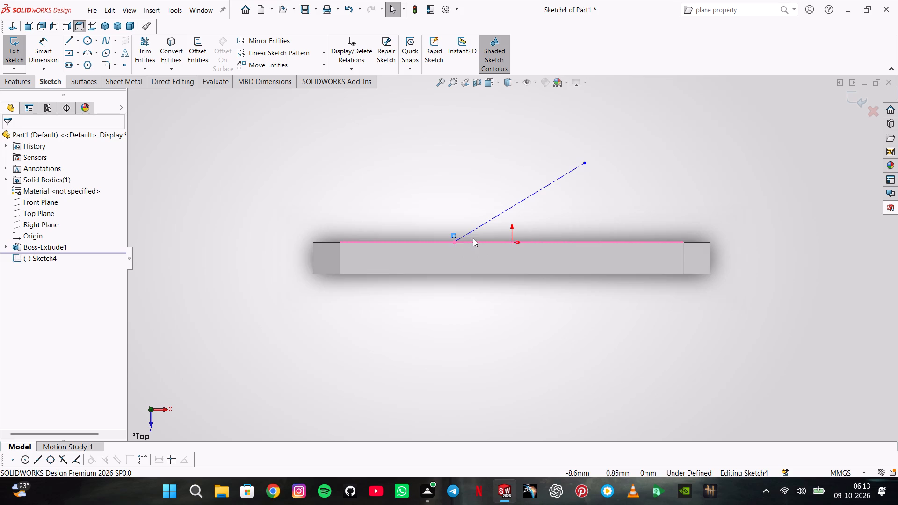
pyautogui.press('Delete')
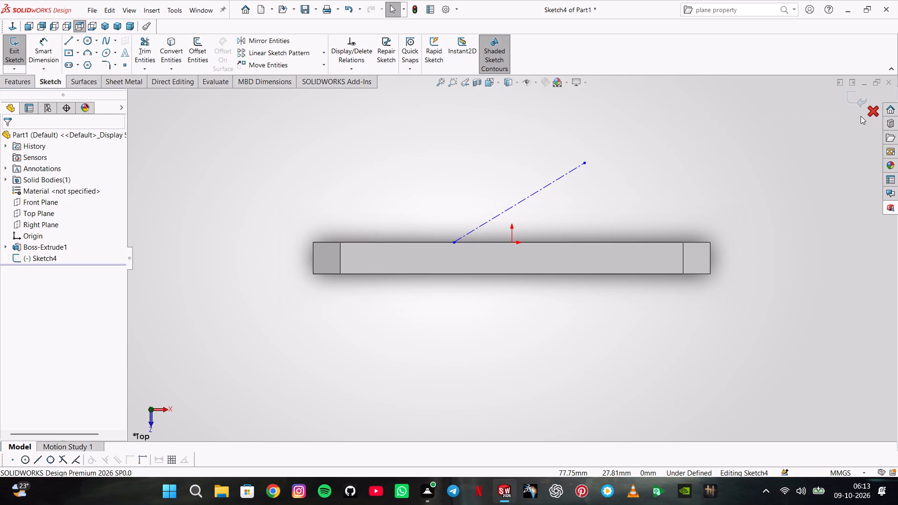
pyautogui.click(857, 100)
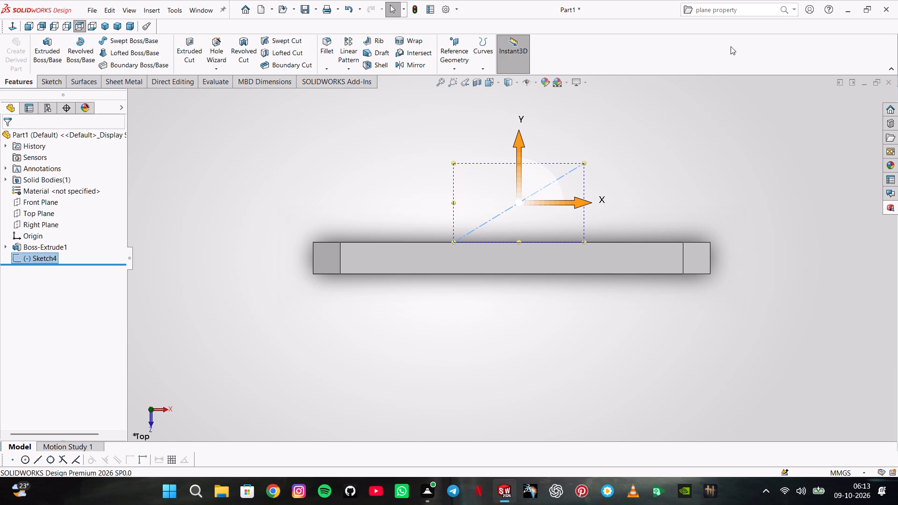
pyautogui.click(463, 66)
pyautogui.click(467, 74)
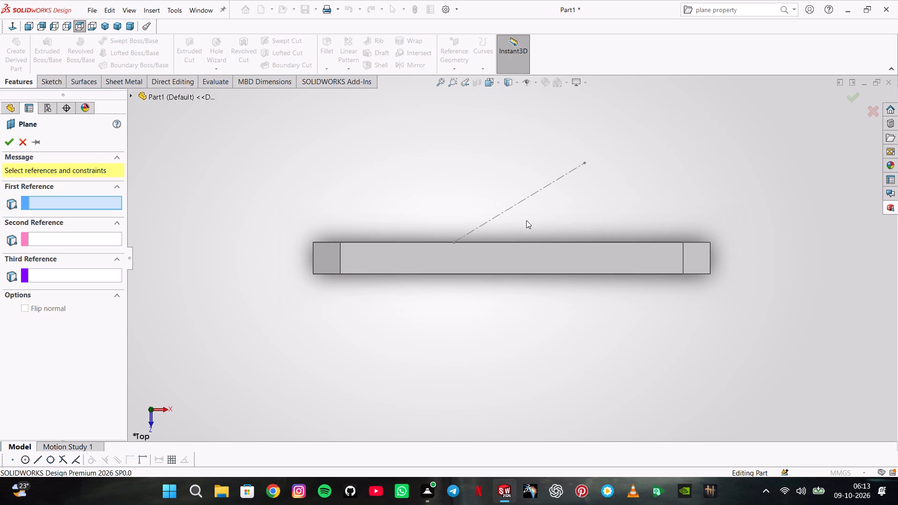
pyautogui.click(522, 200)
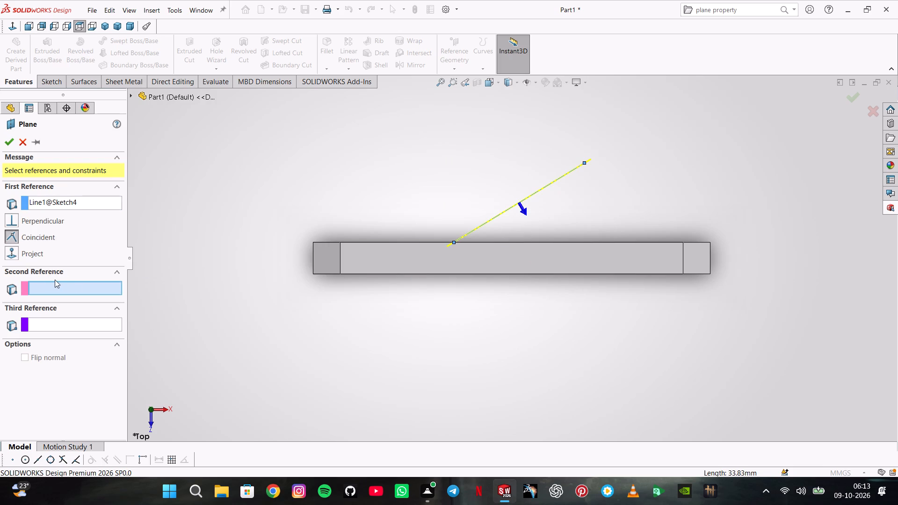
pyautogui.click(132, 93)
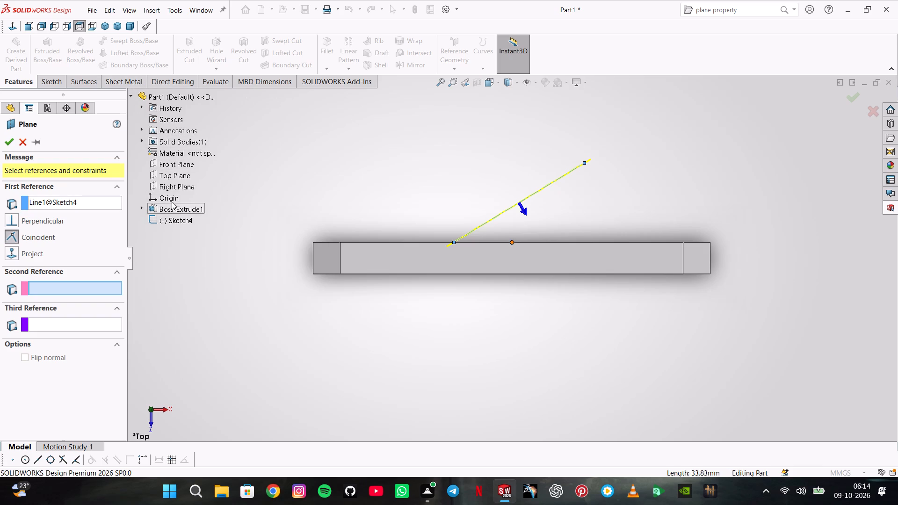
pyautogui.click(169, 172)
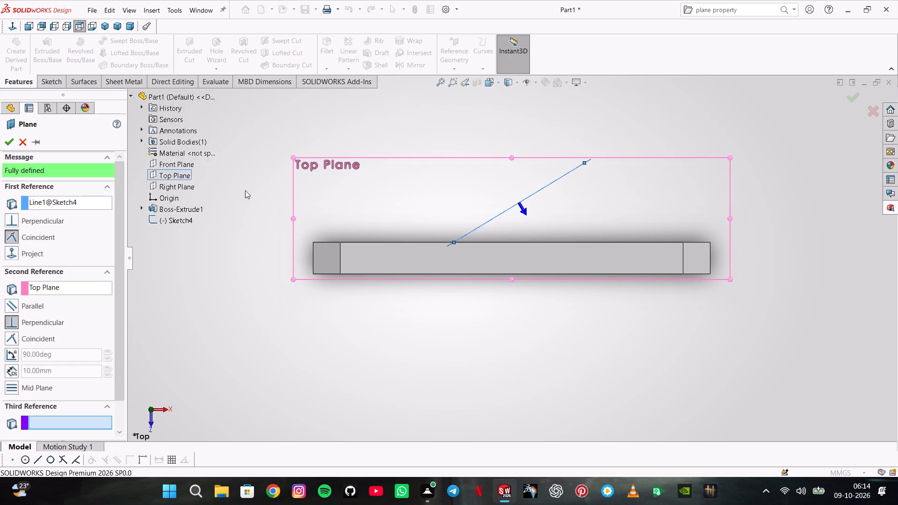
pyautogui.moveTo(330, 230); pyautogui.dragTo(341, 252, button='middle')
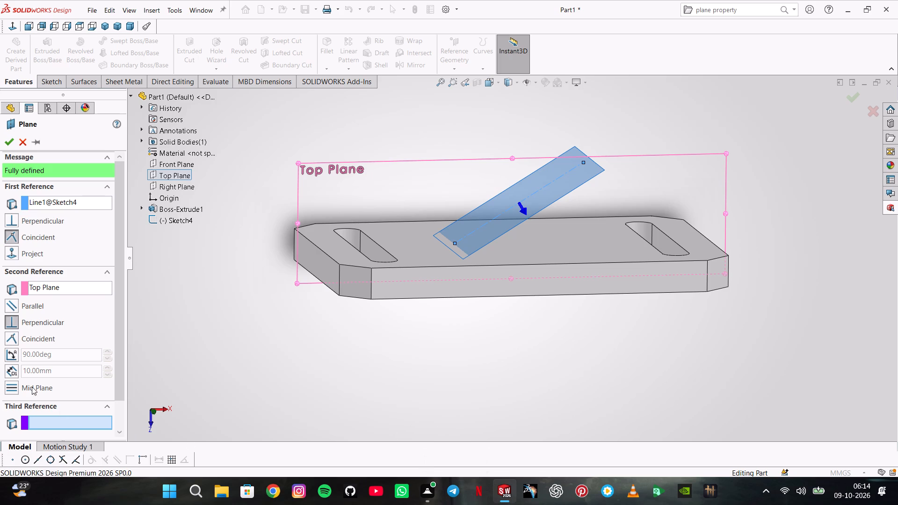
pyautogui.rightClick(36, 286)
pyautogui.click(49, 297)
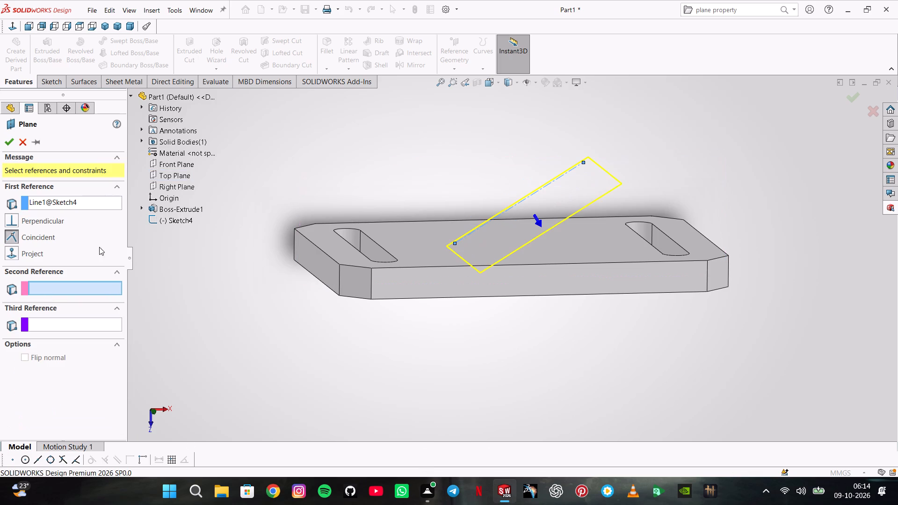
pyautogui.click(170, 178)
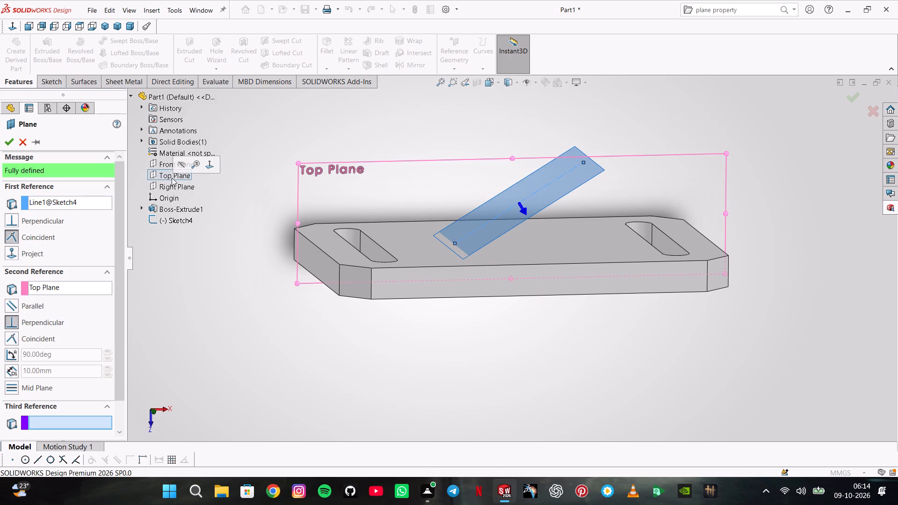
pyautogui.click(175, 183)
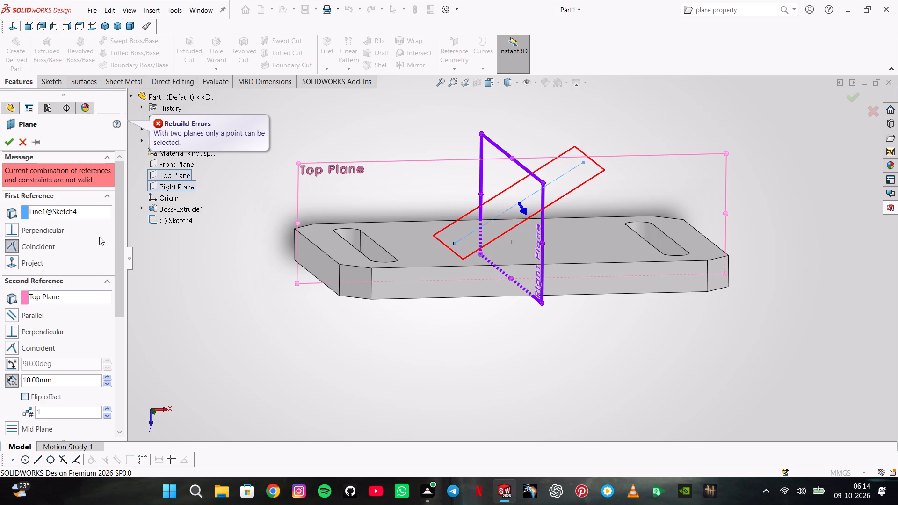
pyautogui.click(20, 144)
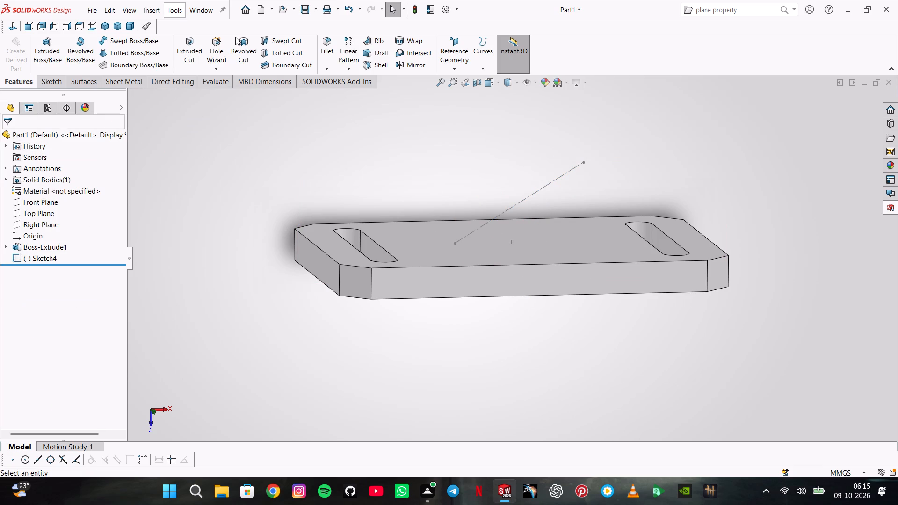
# Define a reference plane coincident with the diagonal construction line and perpendicular to the Top Plane.
pyautogui.click(455, 63)
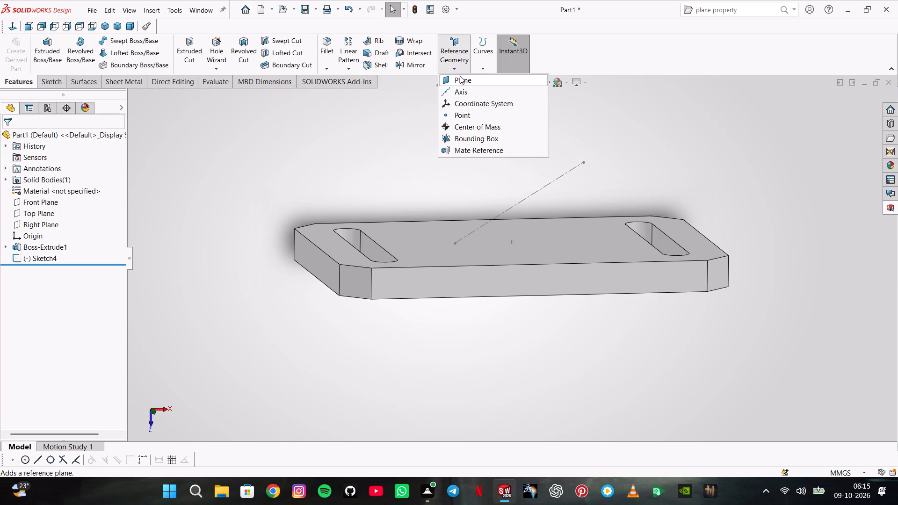
pyautogui.click(460, 76)
pyautogui.click(561, 178)
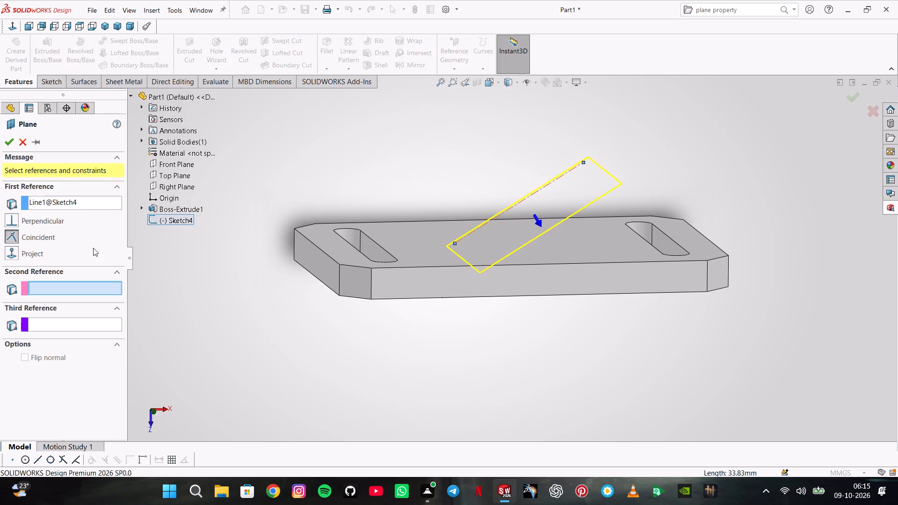
pyautogui.click(44, 289)
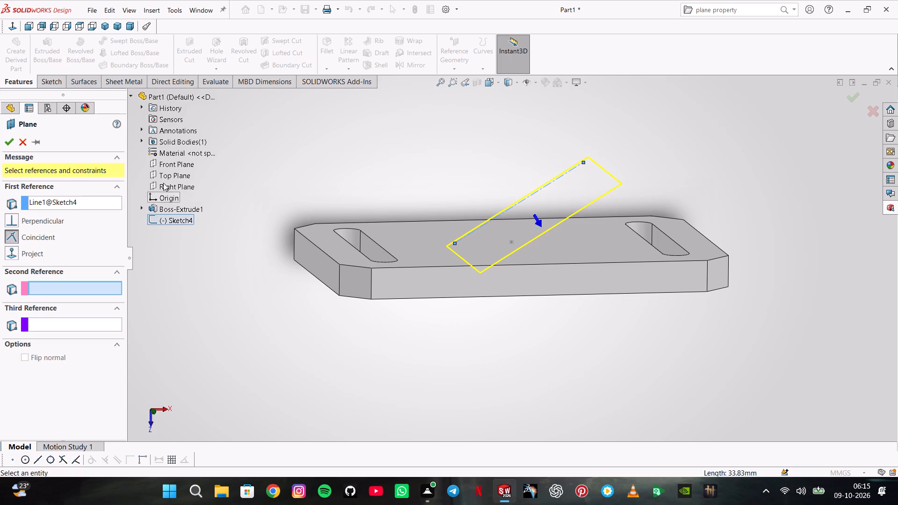
pyautogui.click(170, 184)
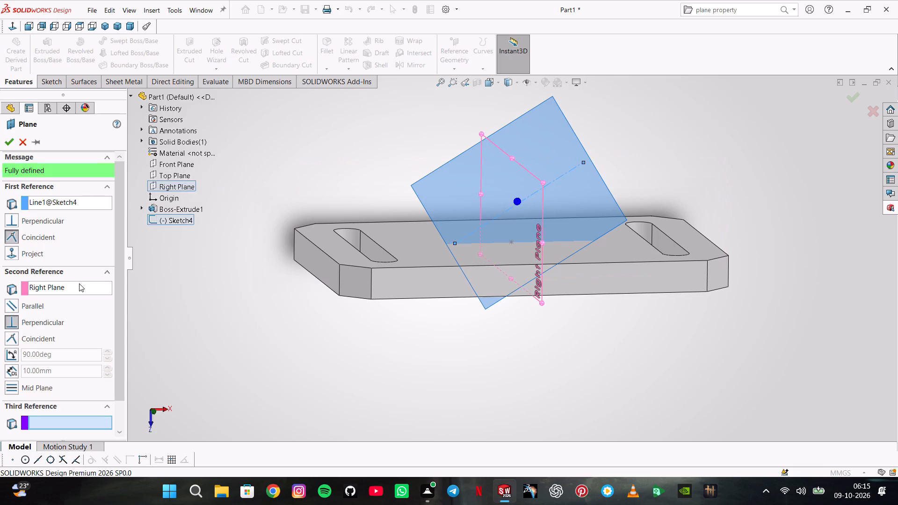
pyautogui.rightClick(79, 283)
pyautogui.click(85, 286)
pyautogui.click(166, 175)
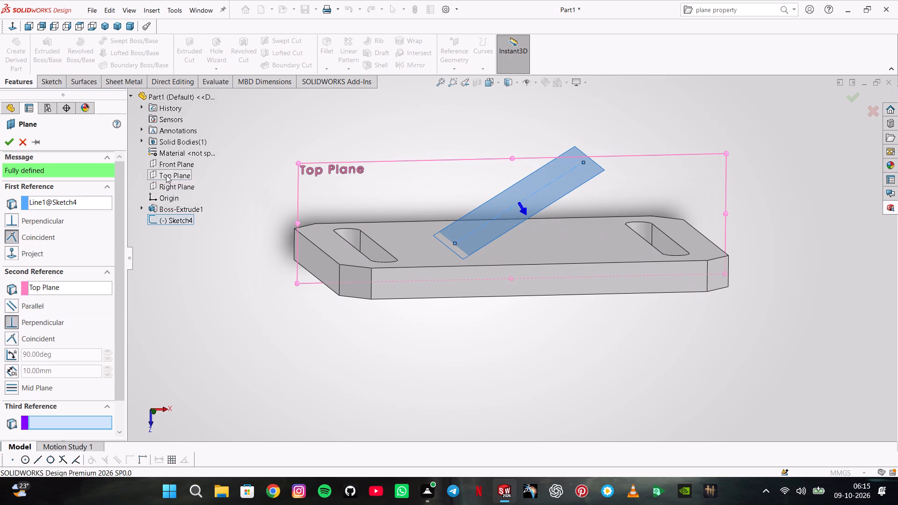
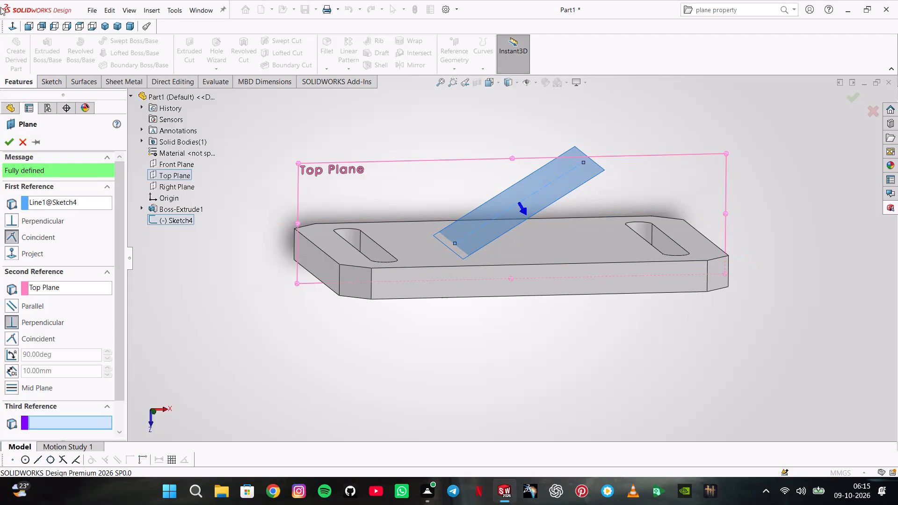
# Cancel the pending reference plane and delete the Top Plane sketch containing the diagonal construction line.
pyautogui.click(24, 137)
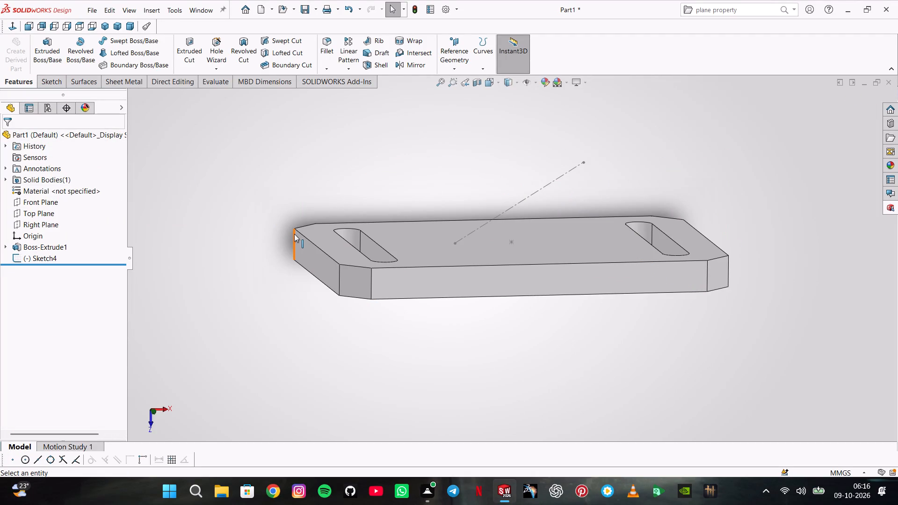
pyautogui.hotkey('ctrl', '7')
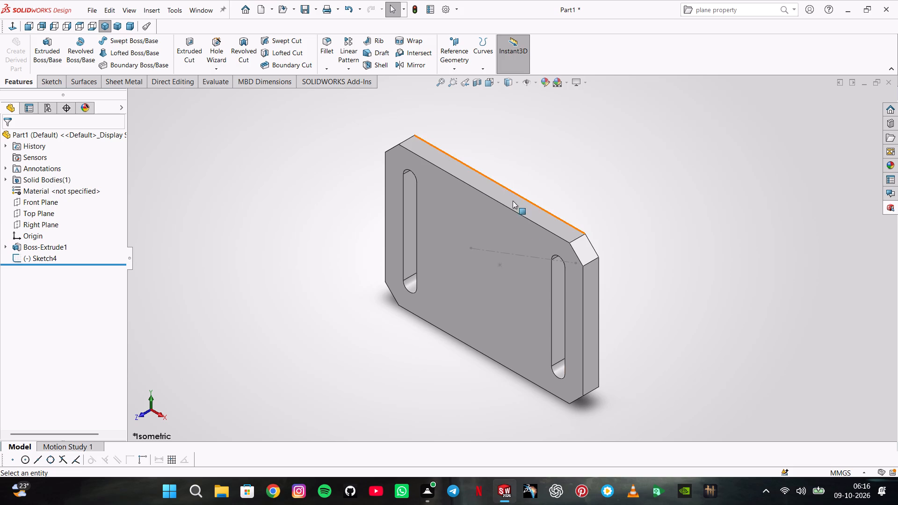
pyautogui.click(529, 257)
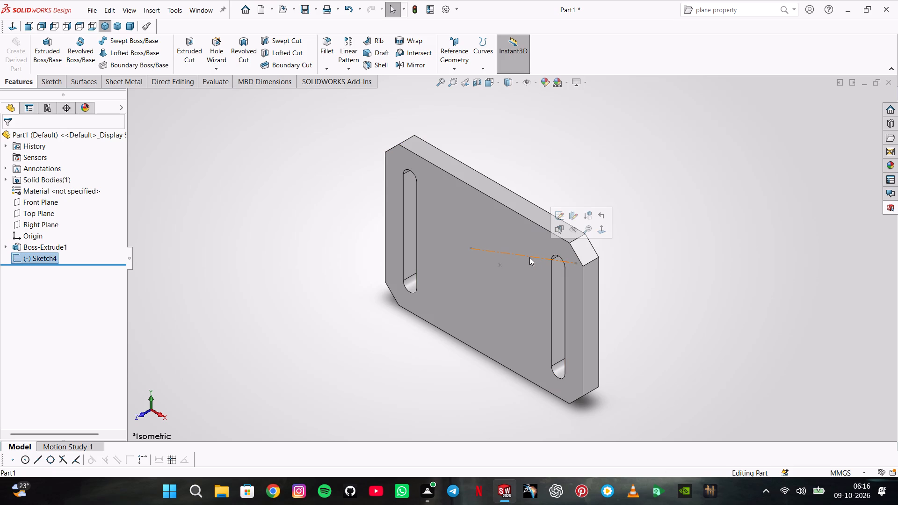
pyautogui.press('Delete')
pyautogui.press('Return')
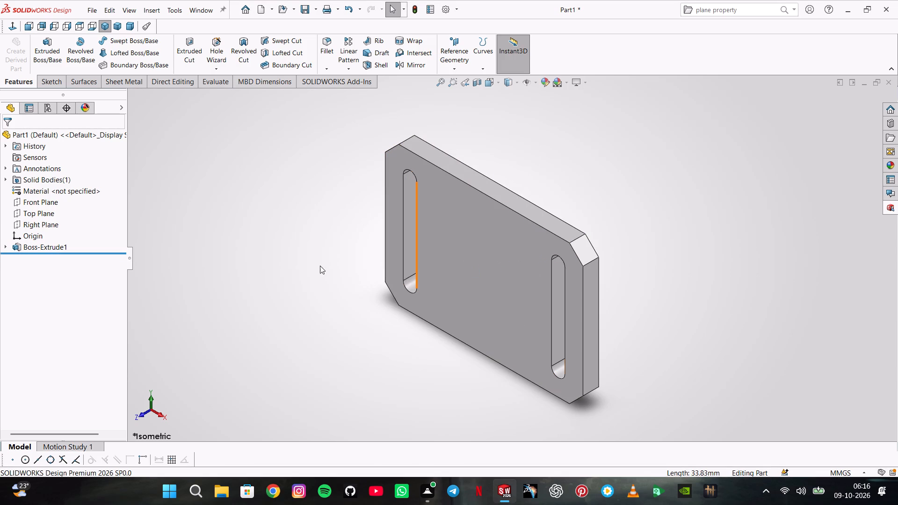
# On the Front Plane, sketch a diagonal construction line about 77.7 mm long from the lower-left slot-end centre to the upper-right one.
pyautogui.click(53, 203)
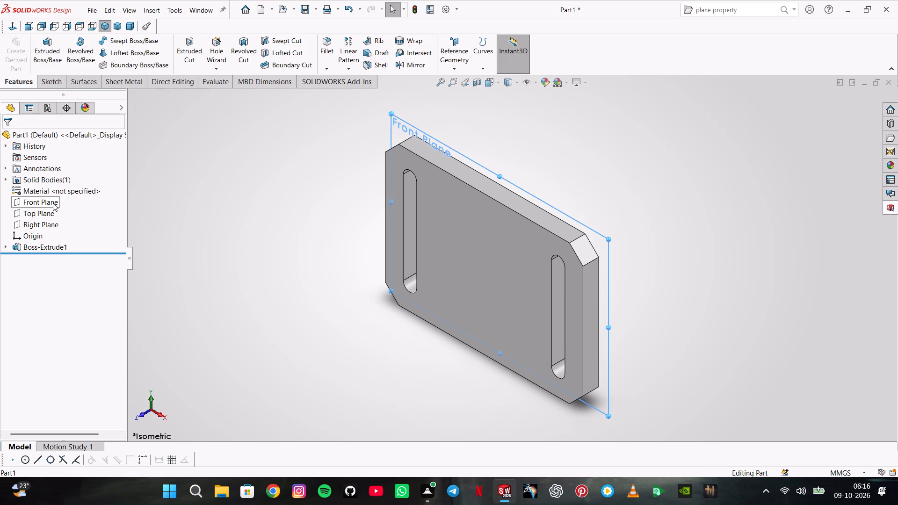
pyautogui.click(63, 195)
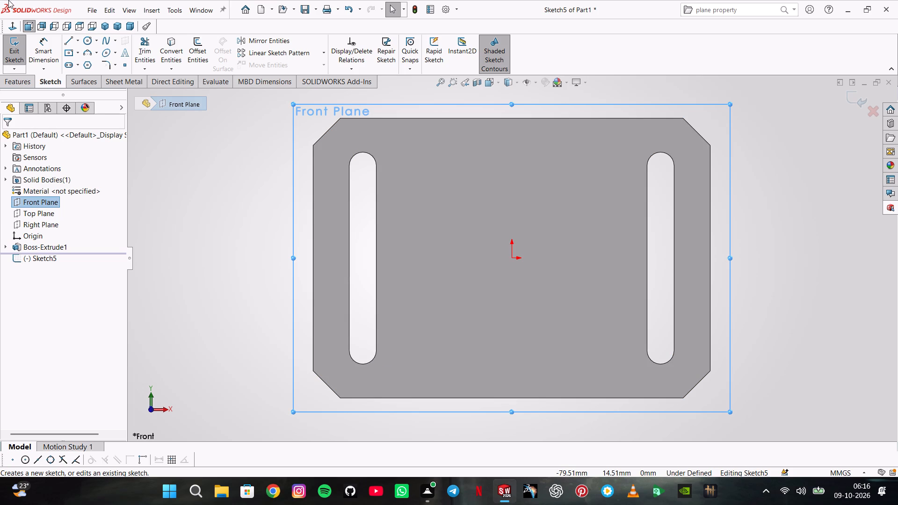
pyautogui.click(73, 42)
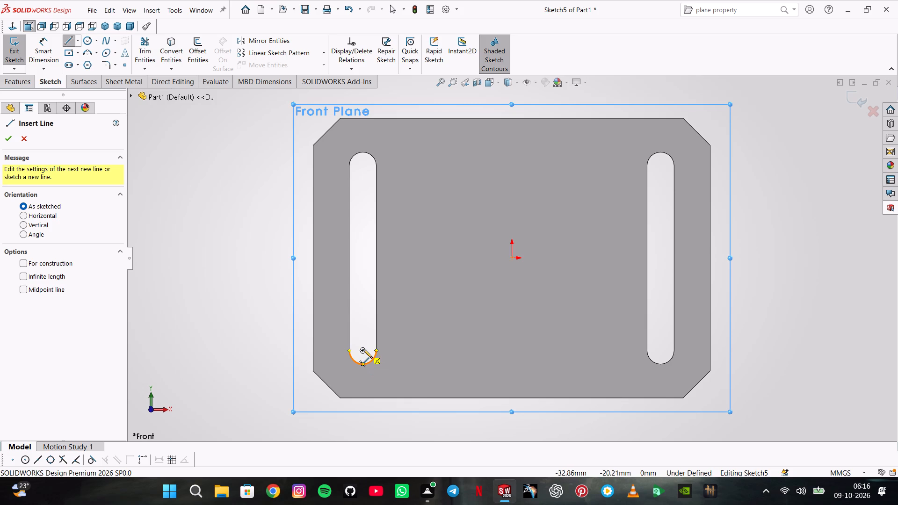
pyautogui.click(363, 349)
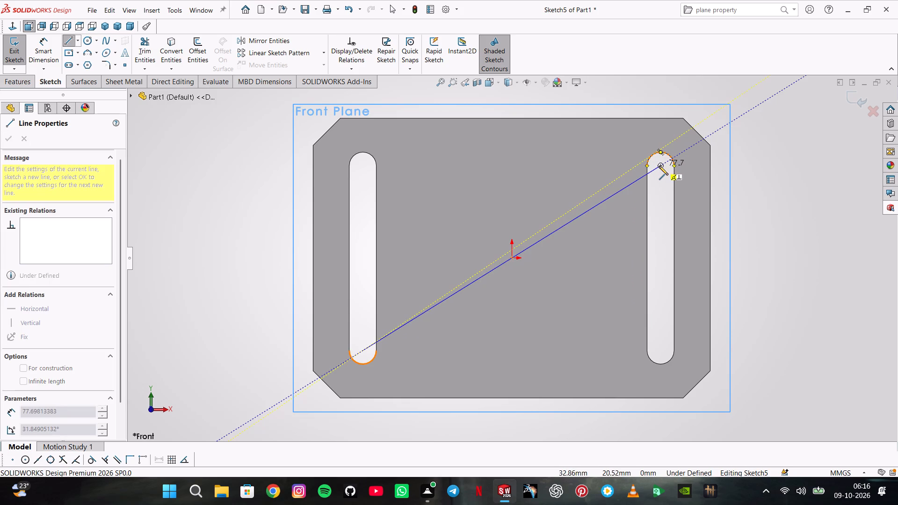
pyautogui.click(659, 166)
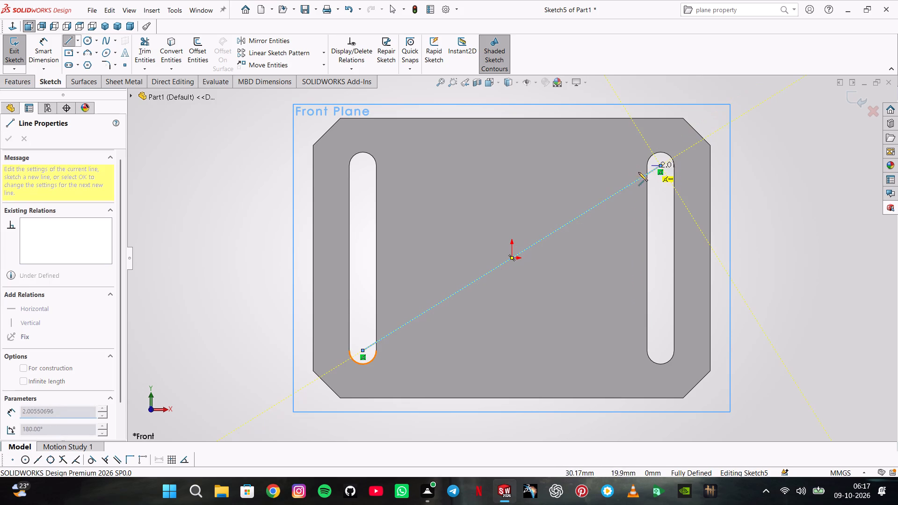
pyautogui.doubleClick(540, 220)
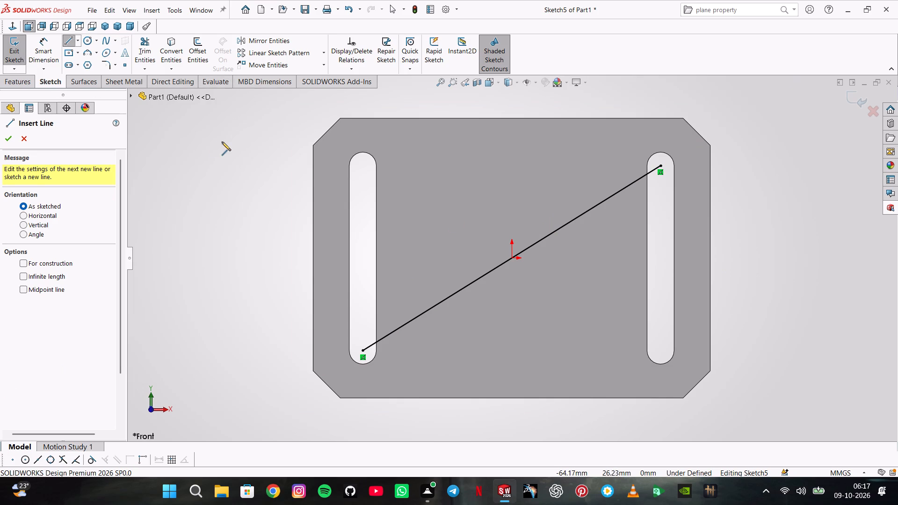
pyautogui.click(4, 144)
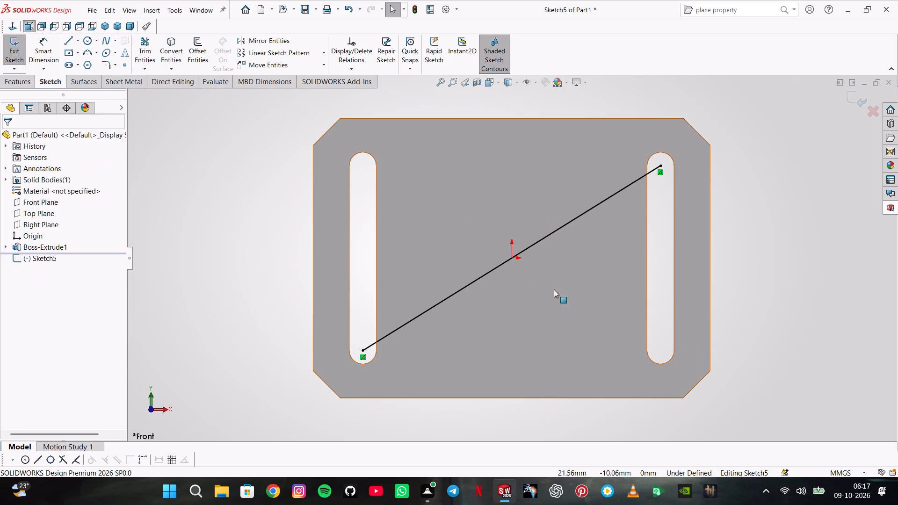
pyautogui.rightClick(507, 262)
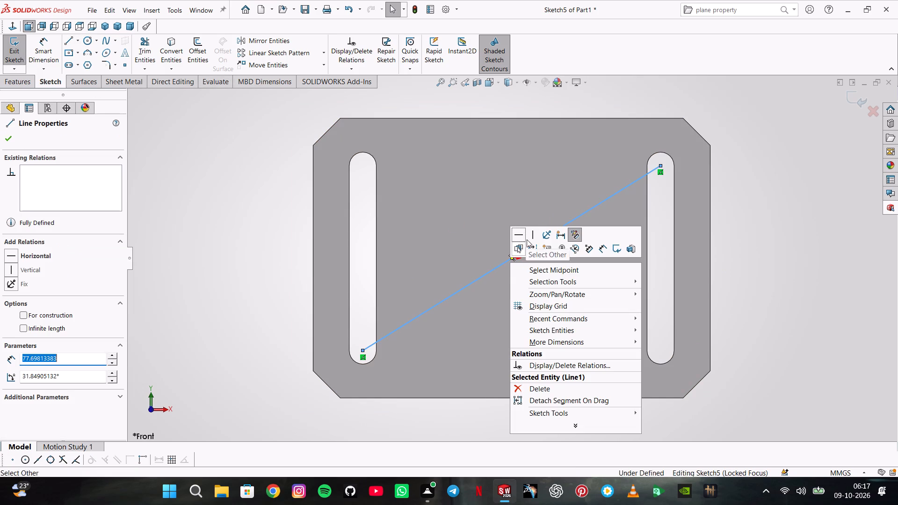
pyautogui.click(535, 247)
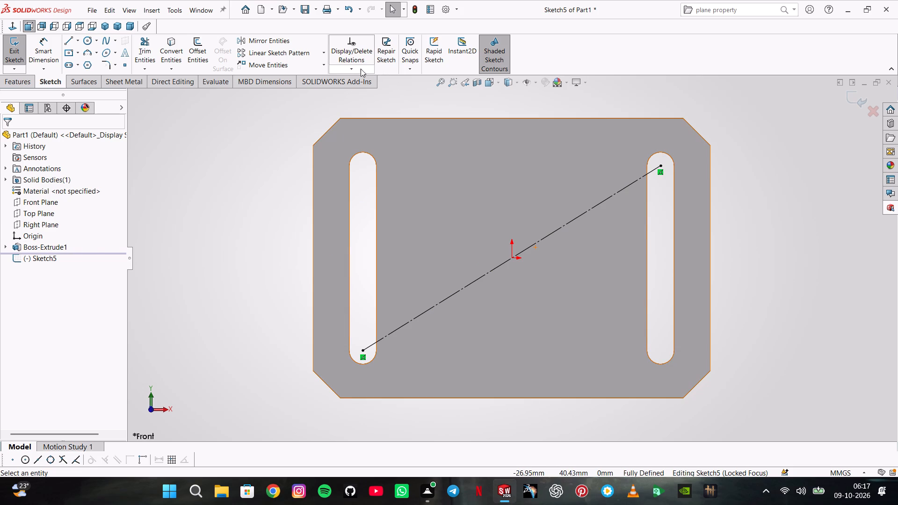
pyautogui.click(3, 53)
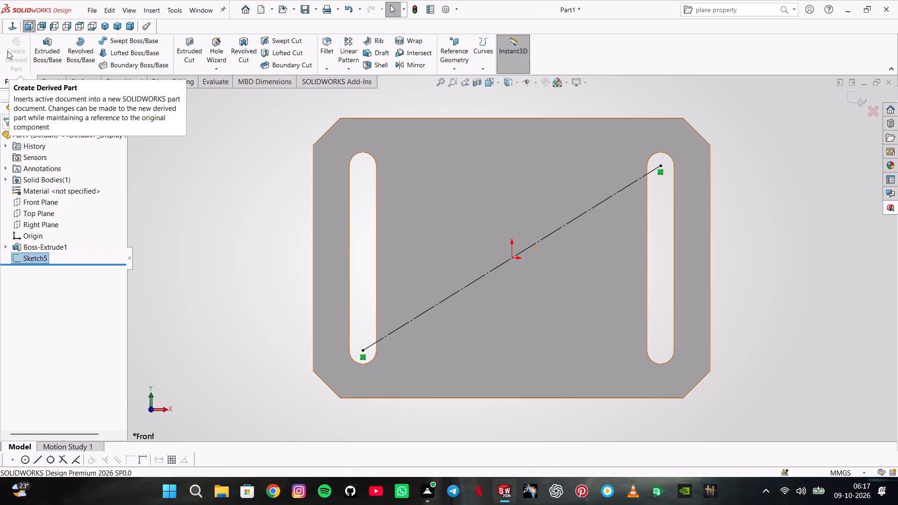
# Define a reference plane coincident with the diagonal construction line and perpendicular to the Front Plane.
pyautogui.click(24, 77)
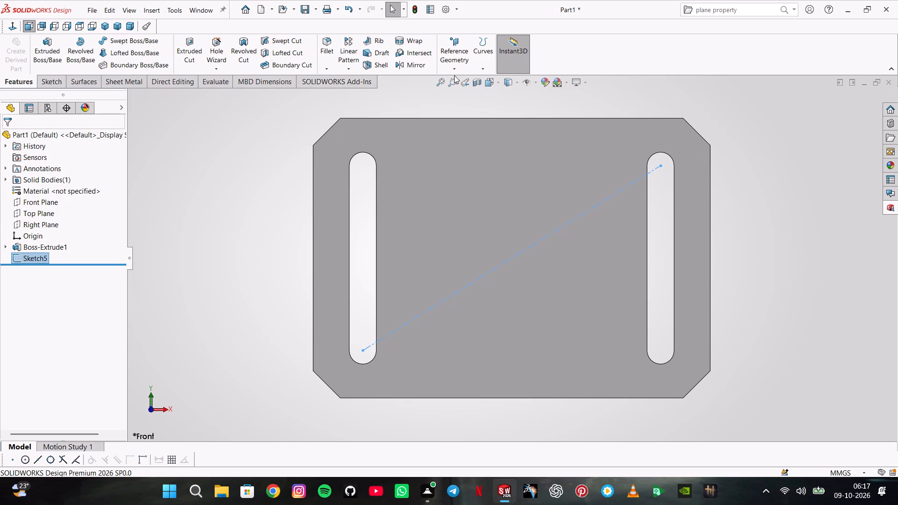
pyautogui.click(457, 74)
pyautogui.click(455, 67)
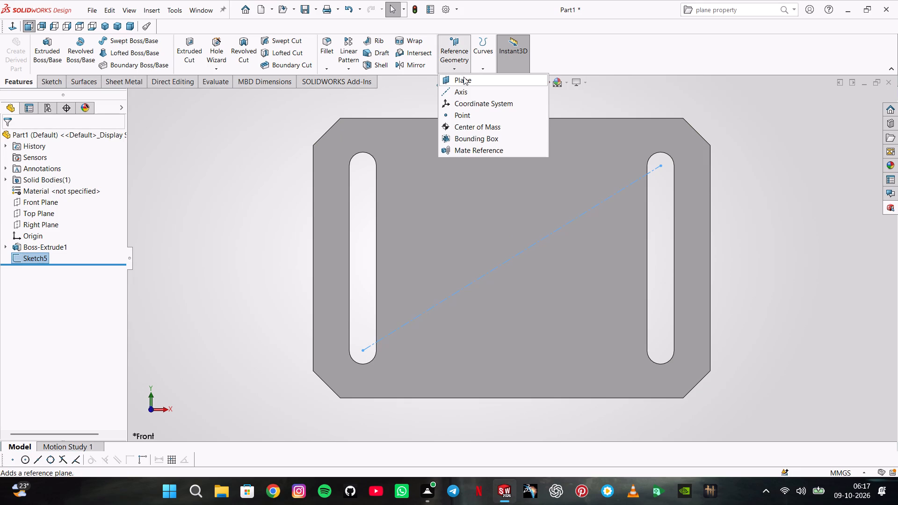
pyautogui.click(463, 77)
pyautogui.click(576, 216)
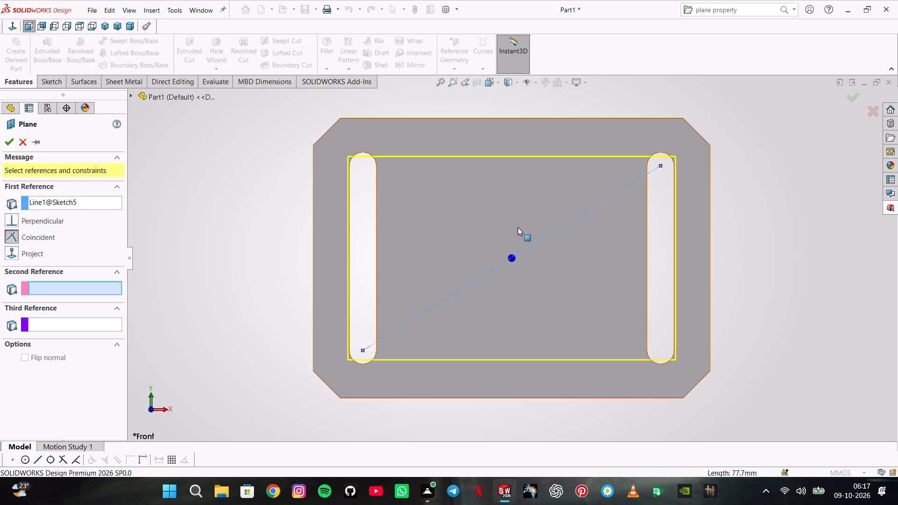
pyautogui.click(132, 96)
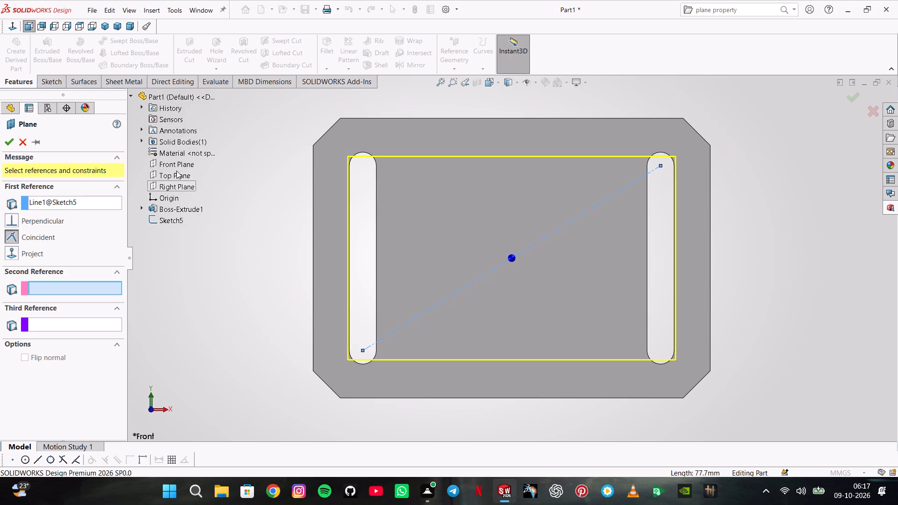
pyautogui.click(177, 163)
pyautogui.moveTo(435, 418); pyautogui.dragTo(439, 285, button='middle')
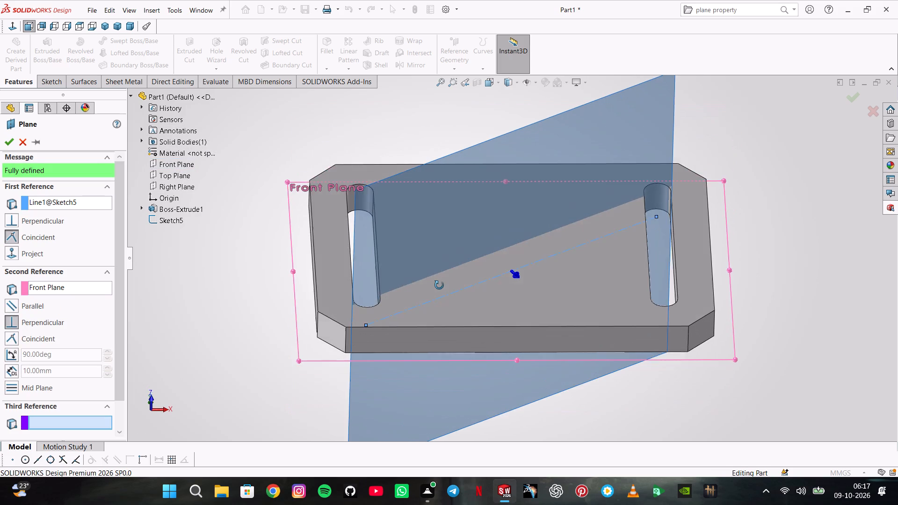
pyautogui.moveTo(439, 285); pyautogui.dragTo(440, 284, button='middle')
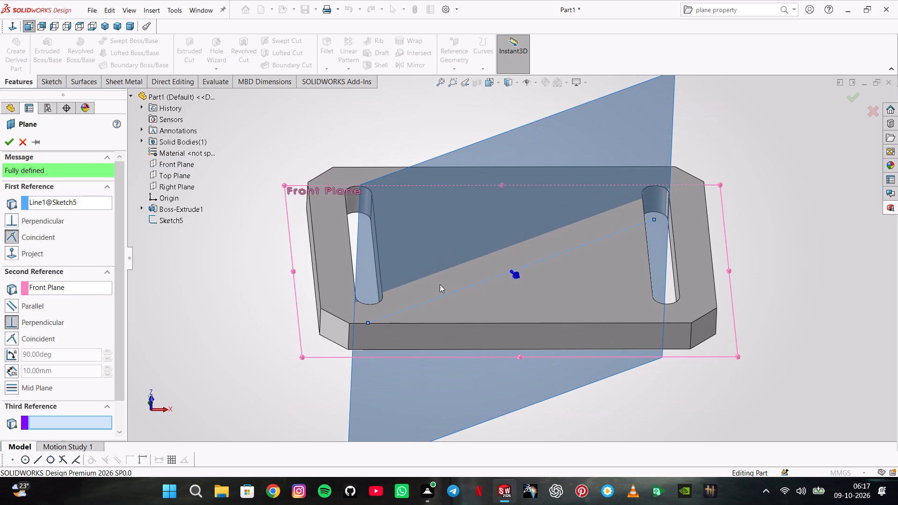
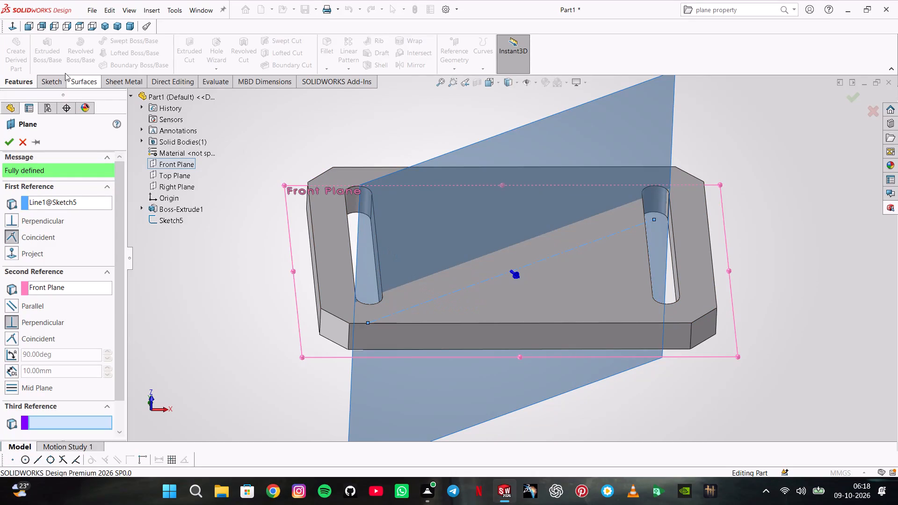
# Create the reference plane coincident with the diagonal line and perpendicular to the Front Plane.
pyautogui.click(8, 147)
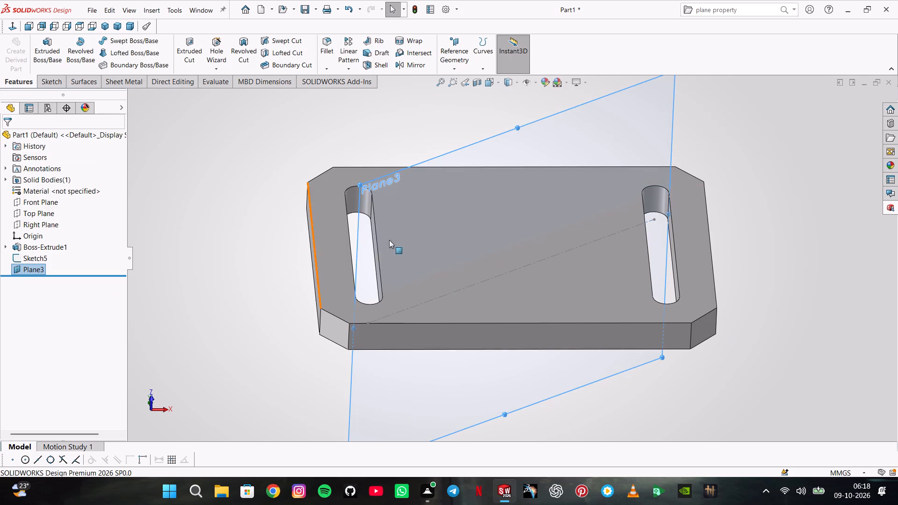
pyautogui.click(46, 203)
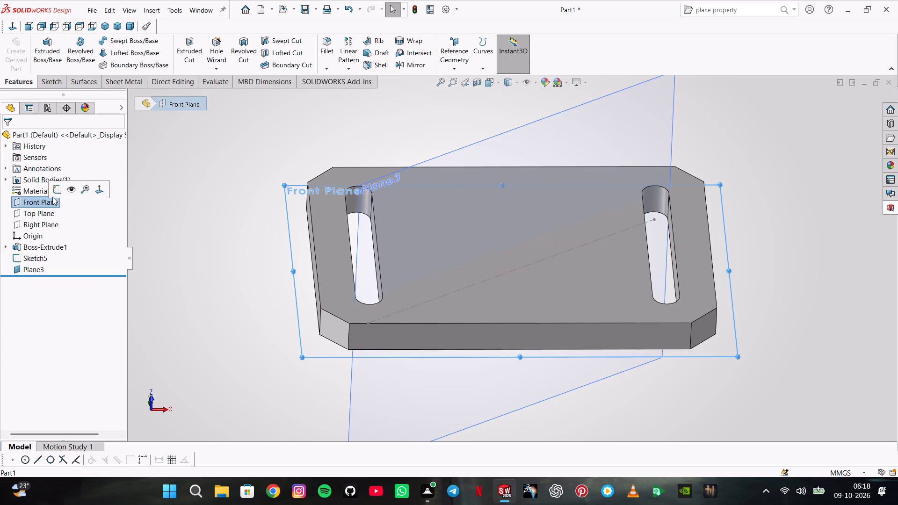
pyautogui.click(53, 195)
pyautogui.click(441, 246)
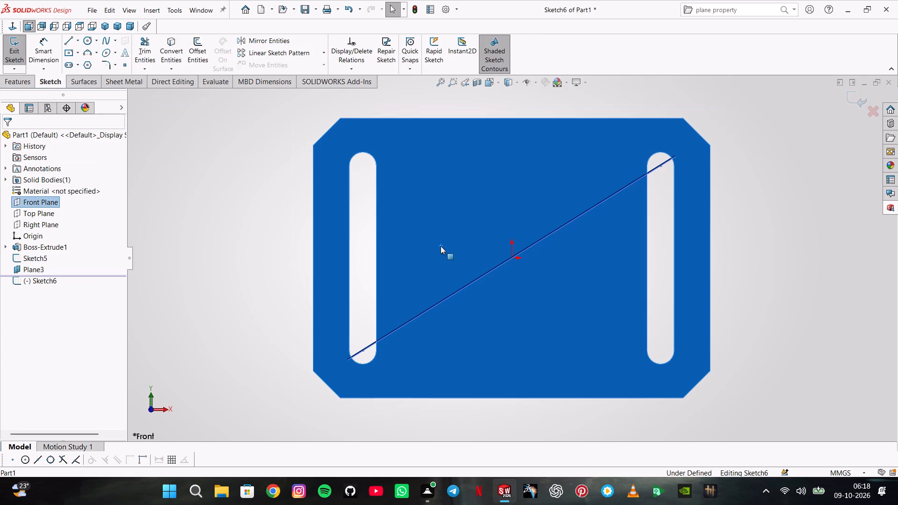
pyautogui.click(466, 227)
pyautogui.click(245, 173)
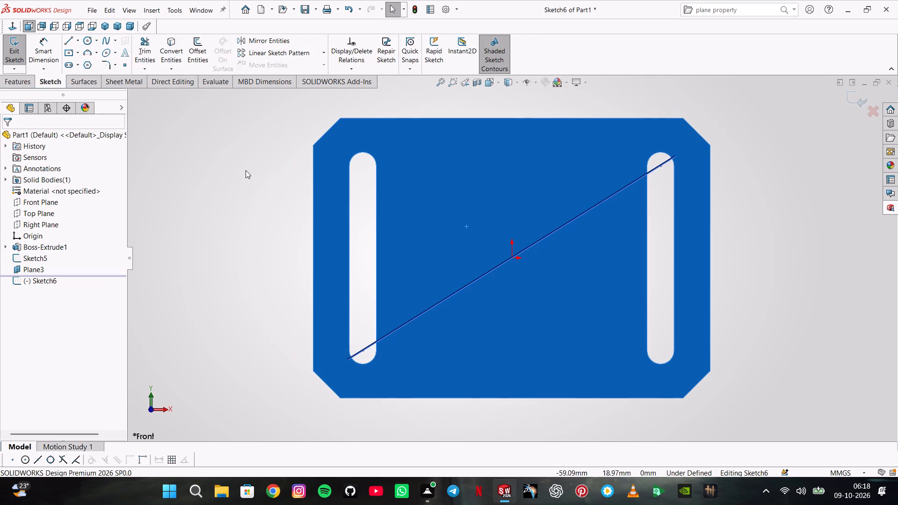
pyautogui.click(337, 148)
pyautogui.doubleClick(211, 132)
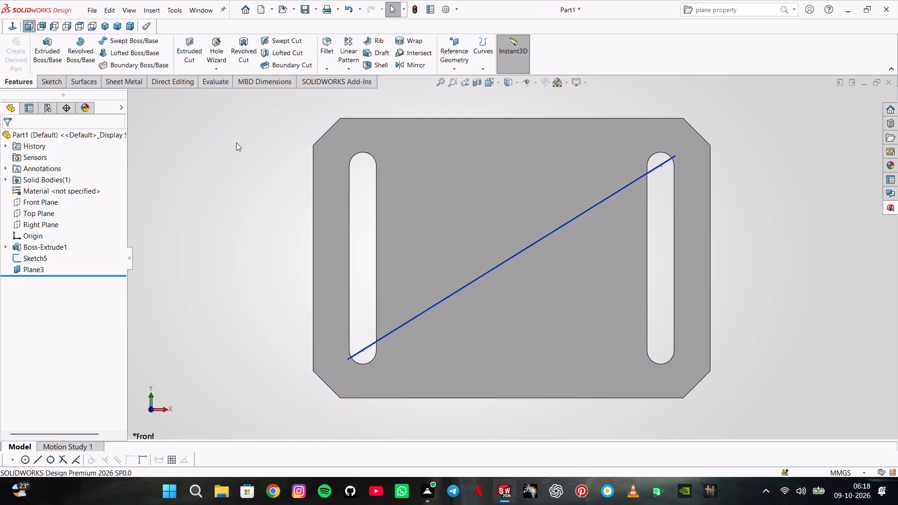
# On the Front Plane, sketch a tilted 3 Point Corner Rectangle about 34 by 9.5 mm around the plate's centre, roughly along the diagonal.
pyautogui.click(52, 78)
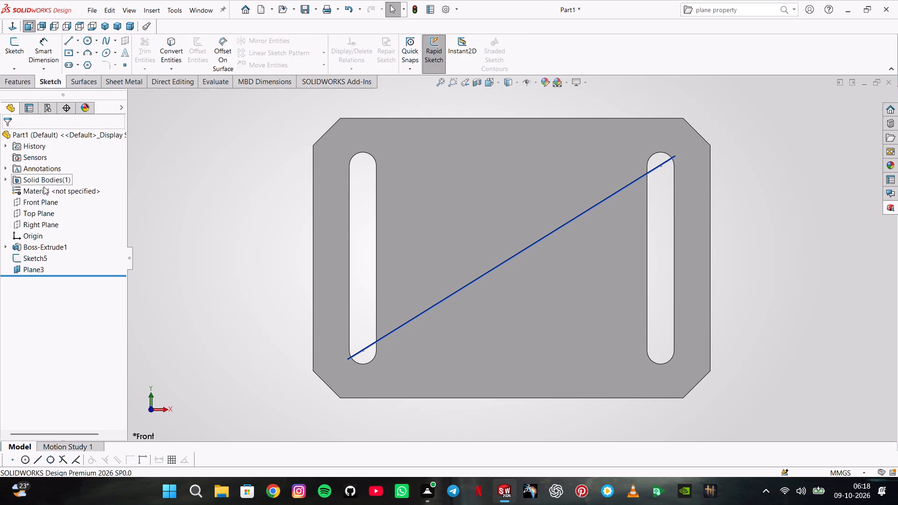
pyautogui.click(48, 197)
pyautogui.click(54, 191)
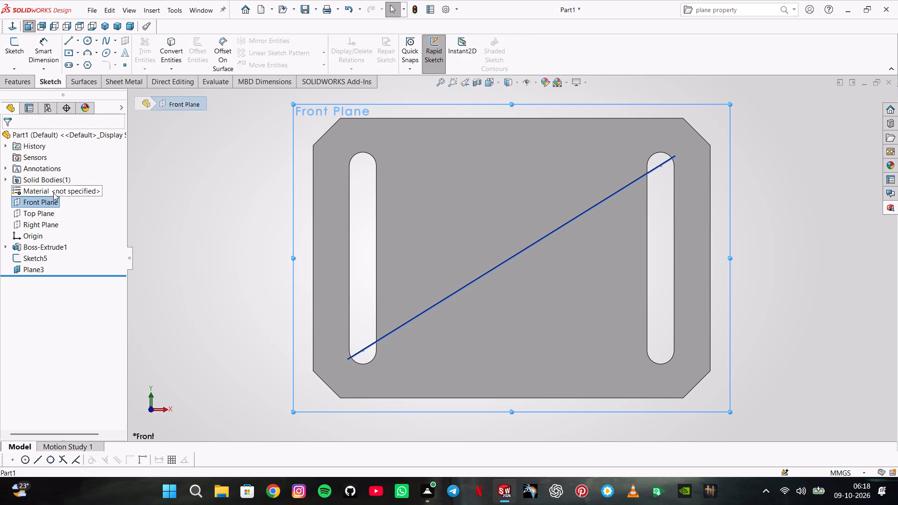
pyautogui.rightClick(52, 196)
pyautogui.click(62, 186)
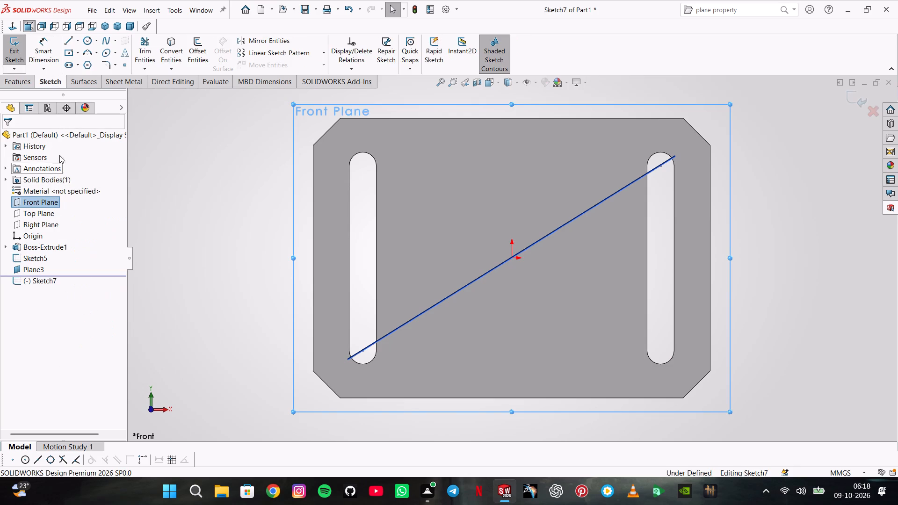
pyautogui.click(76, 51)
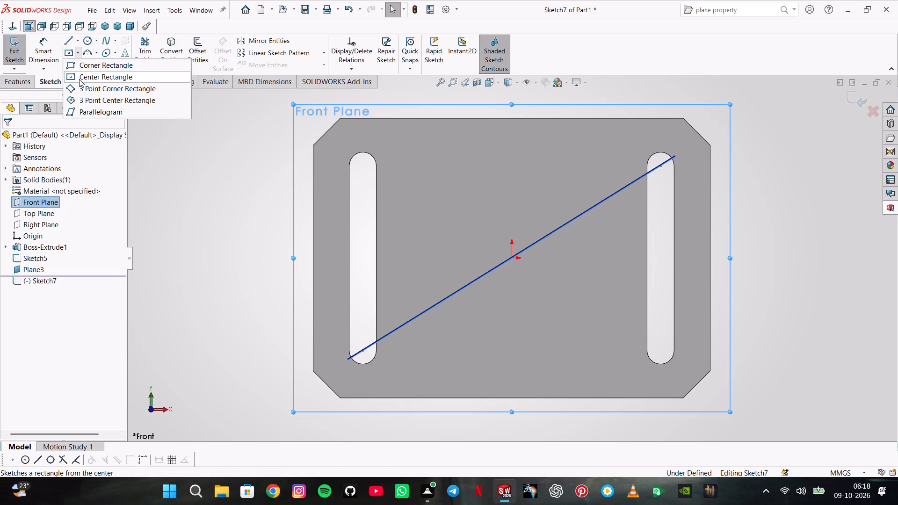
pyautogui.click(89, 91)
pyautogui.click(426, 286)
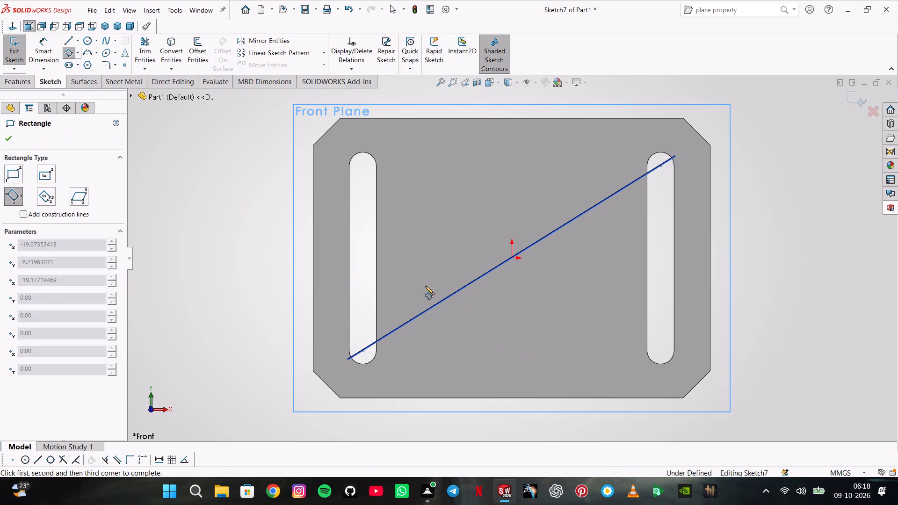
pyautogui.click(450, 321)
pyautogui.click(580, 238)
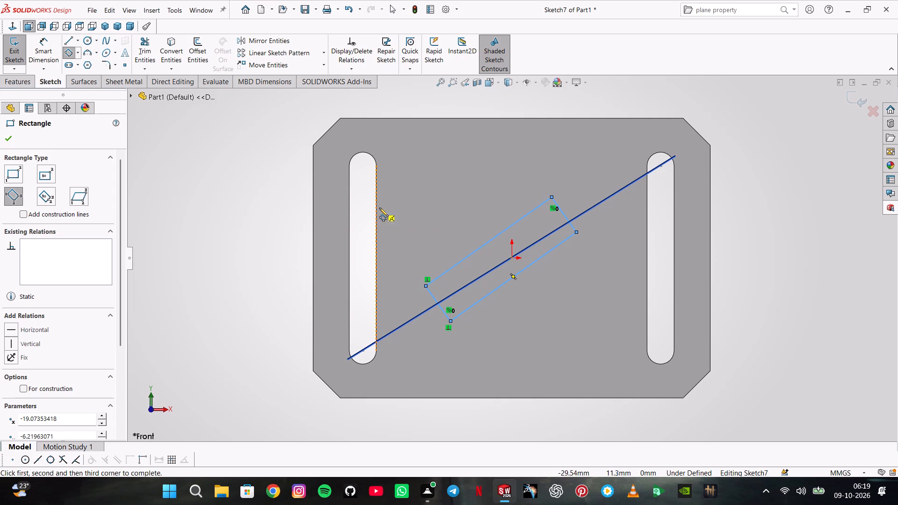
pyautogui.press('Escape')
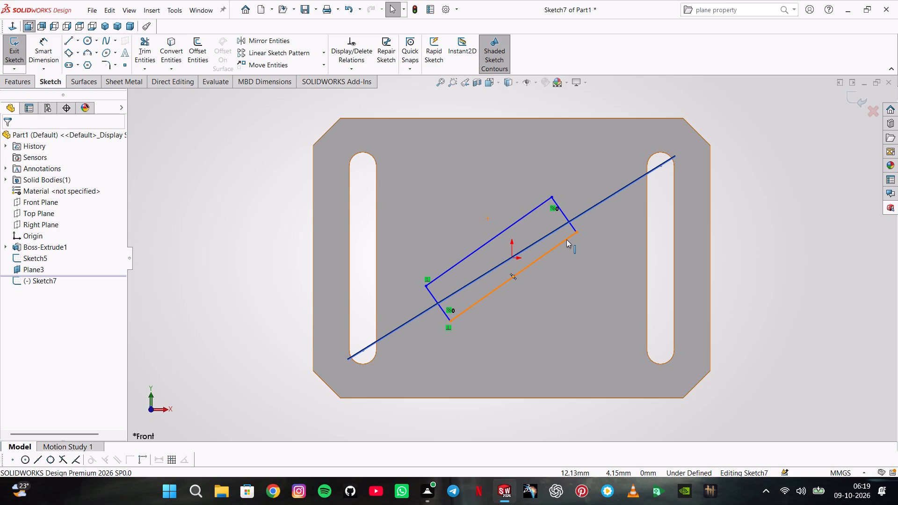
# Draw a construction line about 77.7 mm long from the lower-left slot-end centre to the upper-right slot-end centre.
pyautogui.click(79, 39)
pyautogui.click(85, 64)
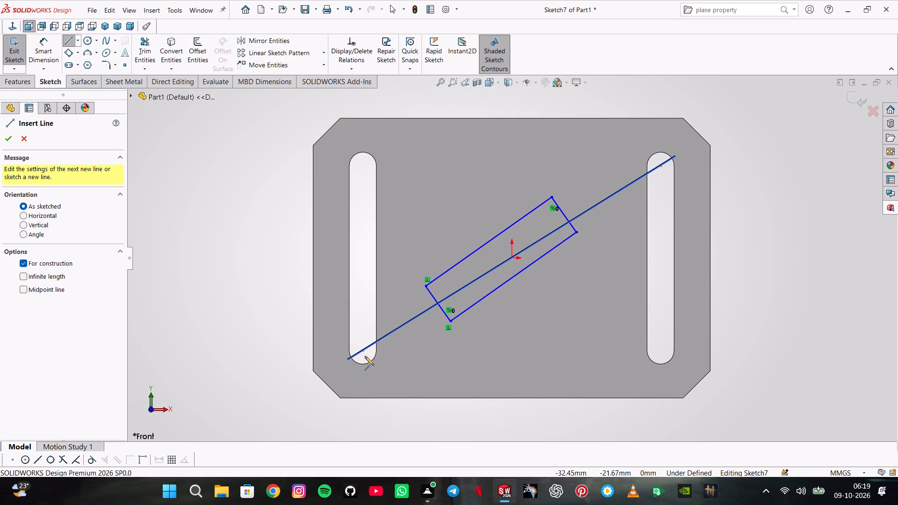
pyautogui.click(365, 353)
pyautogui.click(659, 166)
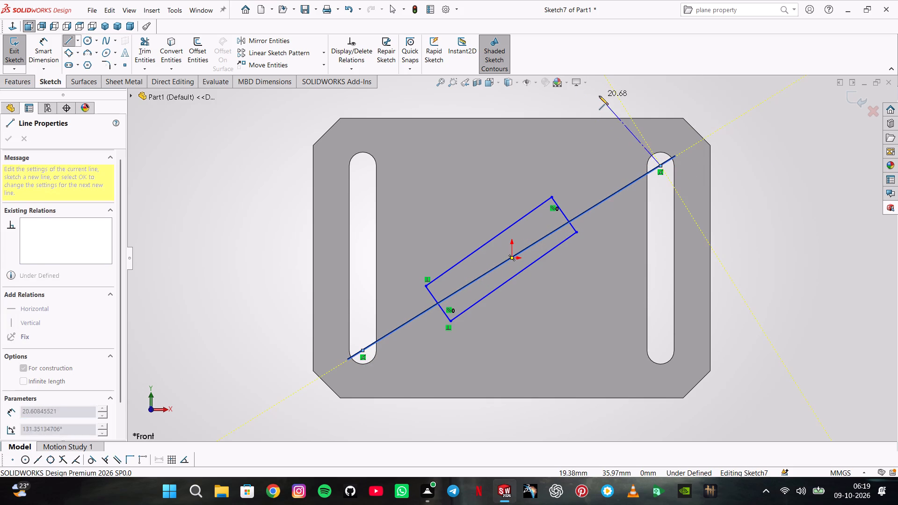
pyautogui.doubleClick(599, 96)
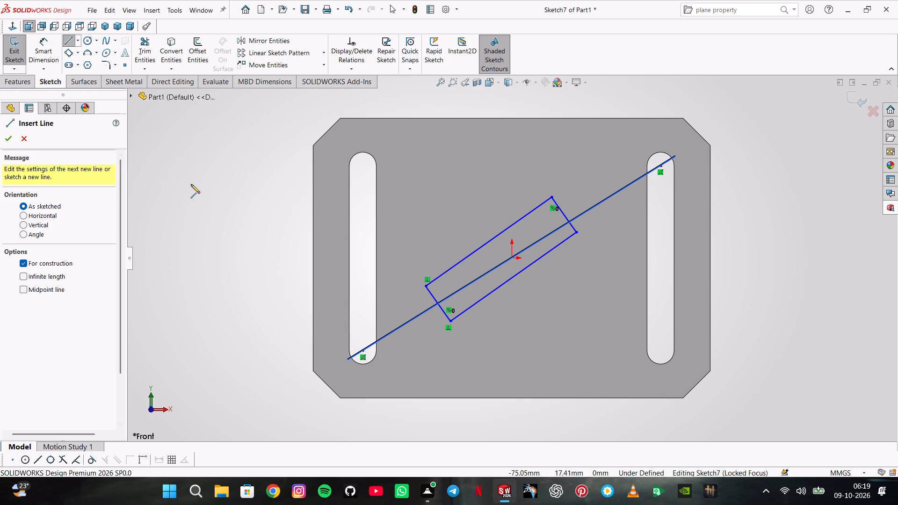
pyautogui.press('Escape')
pyautogui.click(537, 203)
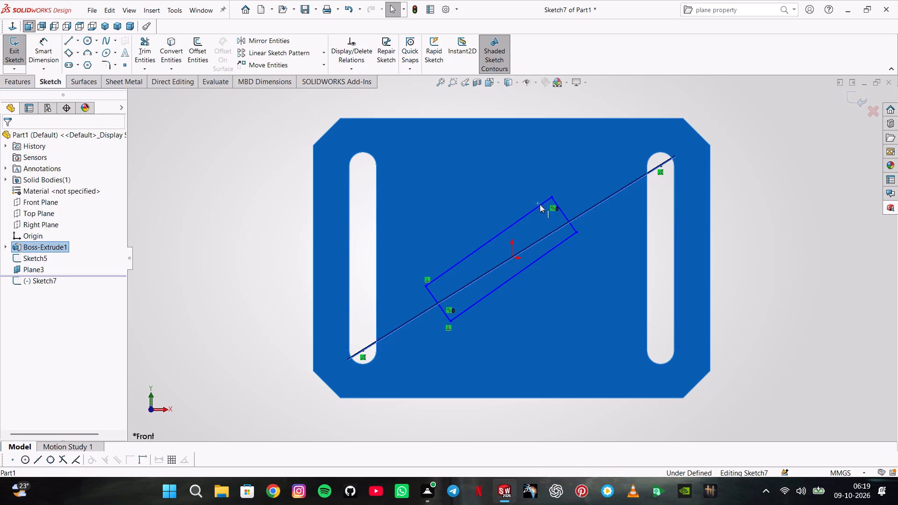
pyautogui.press('Escape')
pyautogui.press('Escape')
# Hide the diagonal reference plane, Plane3.
pyautogui.moveTo(607, 211); pyautogui.dragTo(598, 182, button='right')
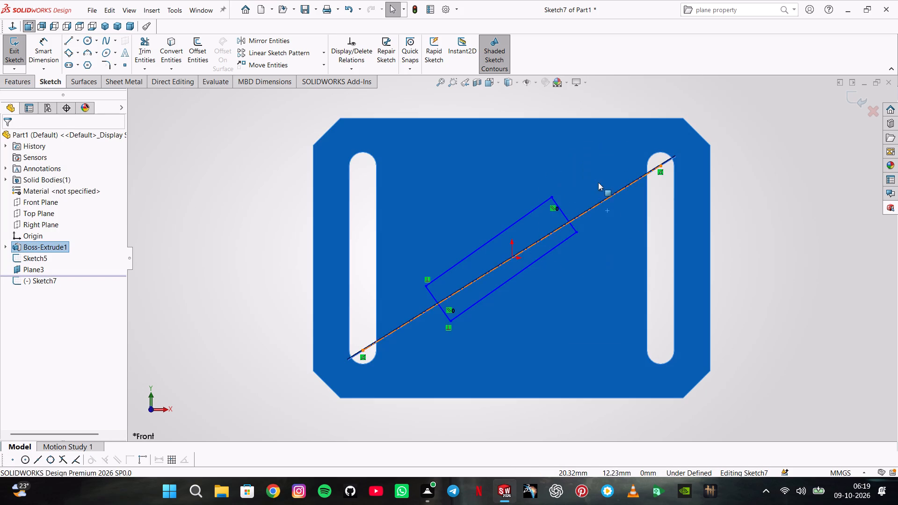
pyautogui.moveTo(691, 229); pyautogui.dragTo(694, 195, button='middle')
pyautogui.press('Escape')
pyautogui.press('Escape')
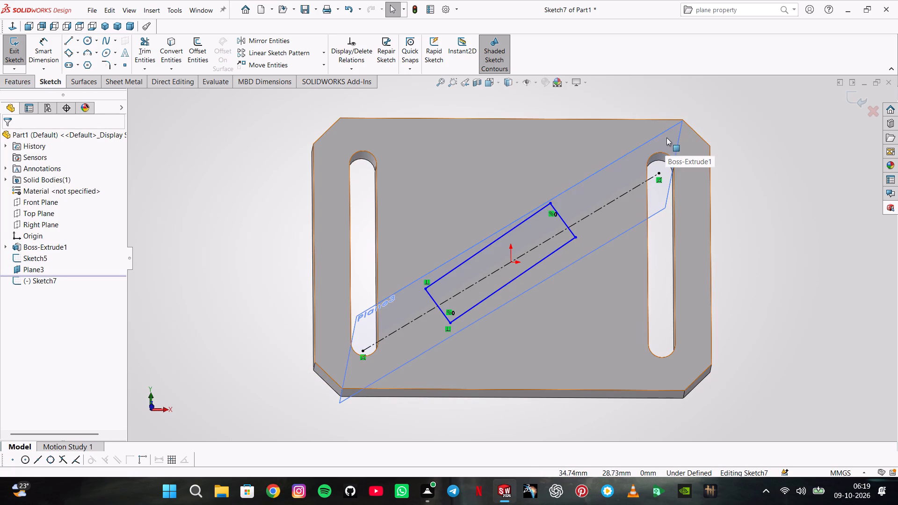
pyautogui.rightClick(666, 137)
pyautogui.press('`')
pyautogui.press('`')
pyautogui.press('Escape')
pyautogui.press('Escape')
pyautogui.moveTo(765, 267); pyautogui.dragTo(763, 233, button='middle')
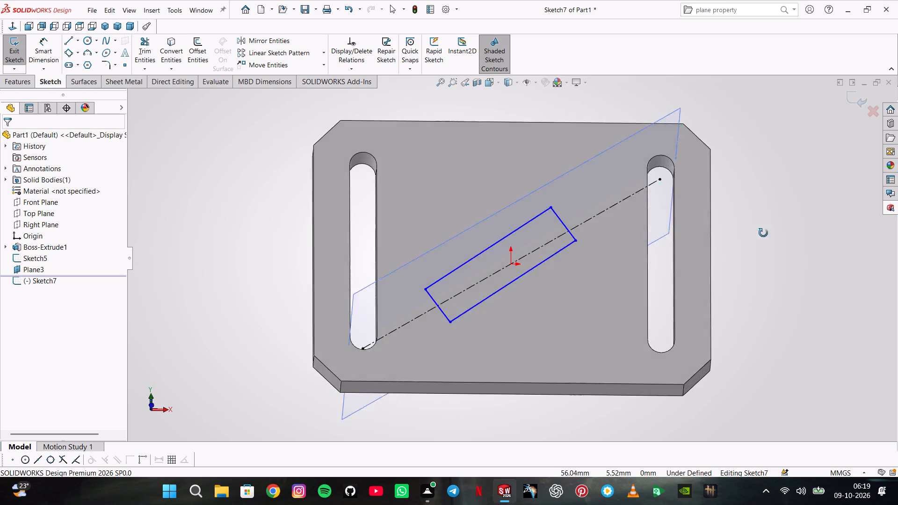
pyautogui.moveTo(763, 233); pyautogui.dragTo(763, 189, button='middle')
pyautogui.rightClick(659, 105)
pyautogui.press('`')
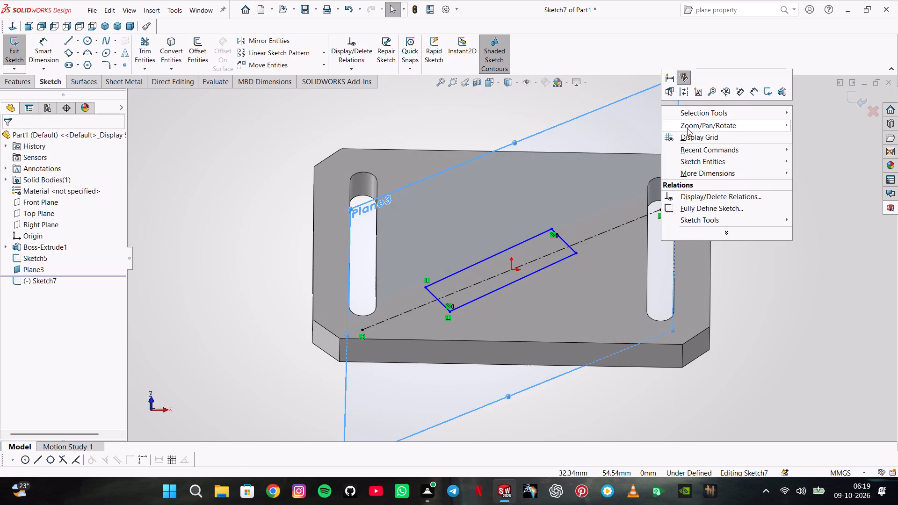
pyautogui.press('`')
pyautogui.press('`')
pyautogui.write('``')
pyautogui.press('Escape')
pyautogui.press('Escape')
pyautogui.press('Escape')
pyautogui.click(641, 119)
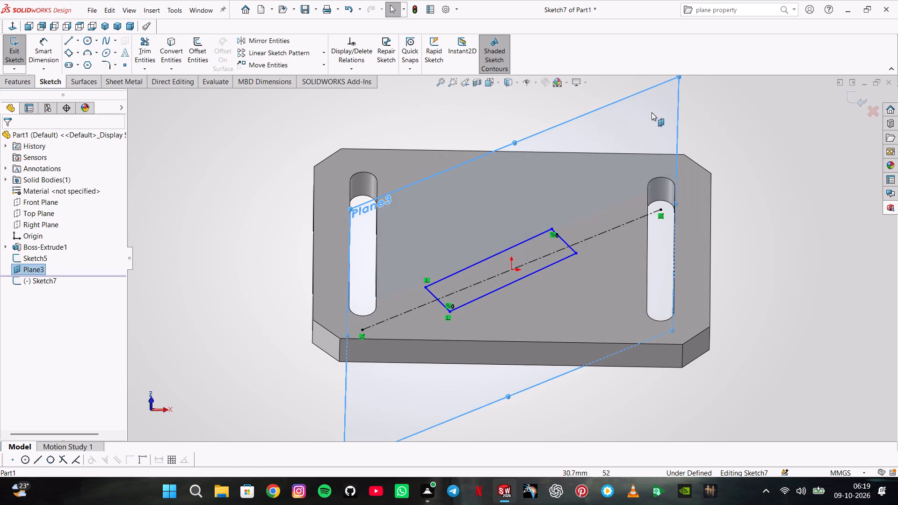
pyautogui.click(669, 101)
pyautogui.rightClick(669, 101)
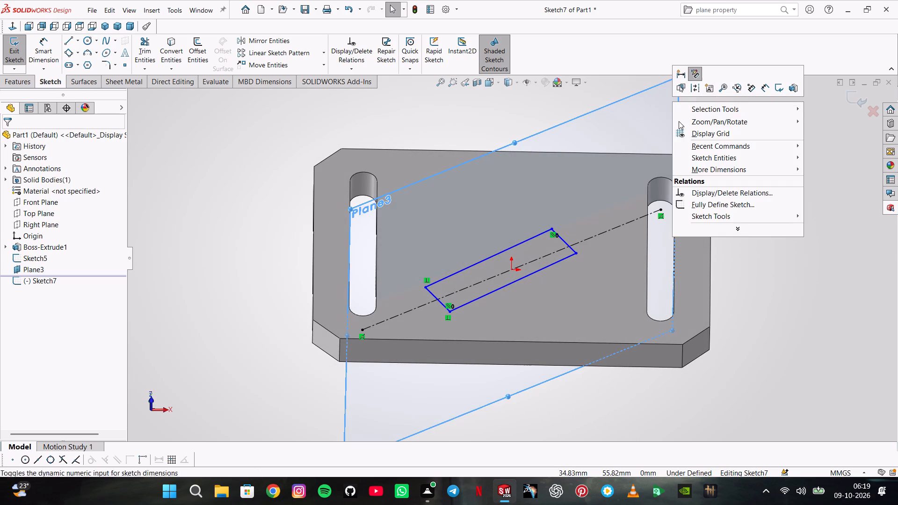
pyautogui.click(200, 145)
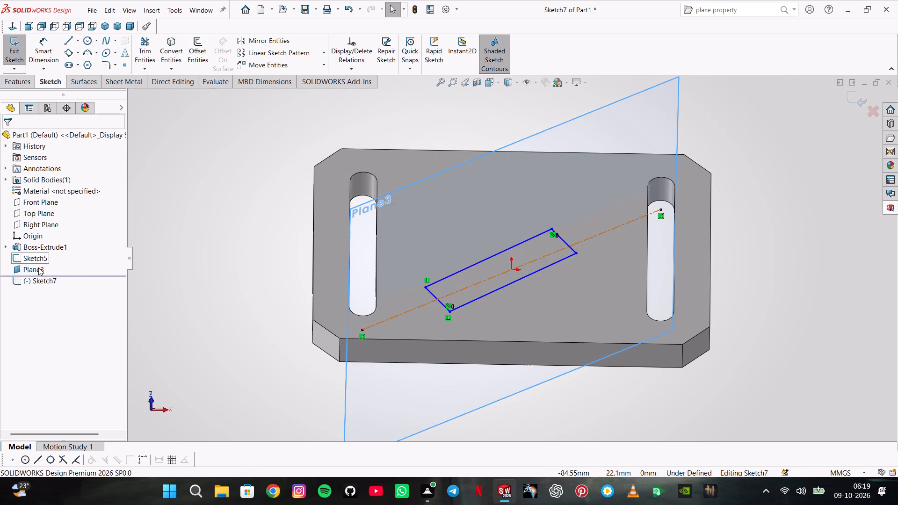
pyautogui.rightClick(38, 267)
pyautogui.click(61, 252)
# Make the tilted rectangle's lower long side parallel to the diagonal construction line.
pyautogui.moveTo(558, 159); pyautogui.dragTo(565, 190, button='middle')
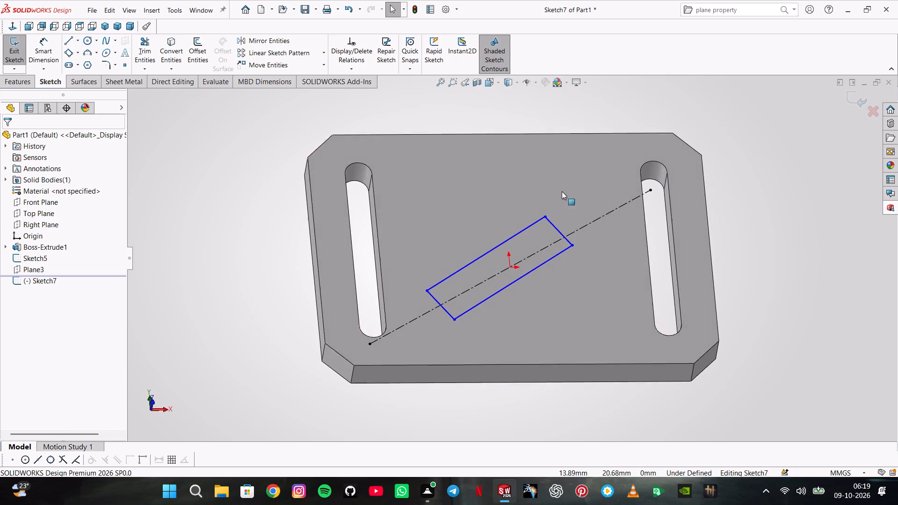
pyautogui.hotkey('ctrl', '8')
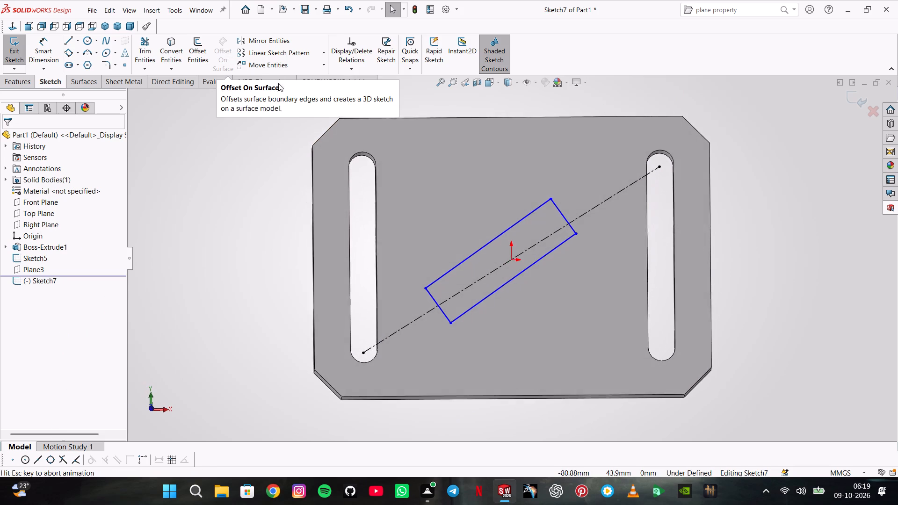
pyautogui.click(581, 214)
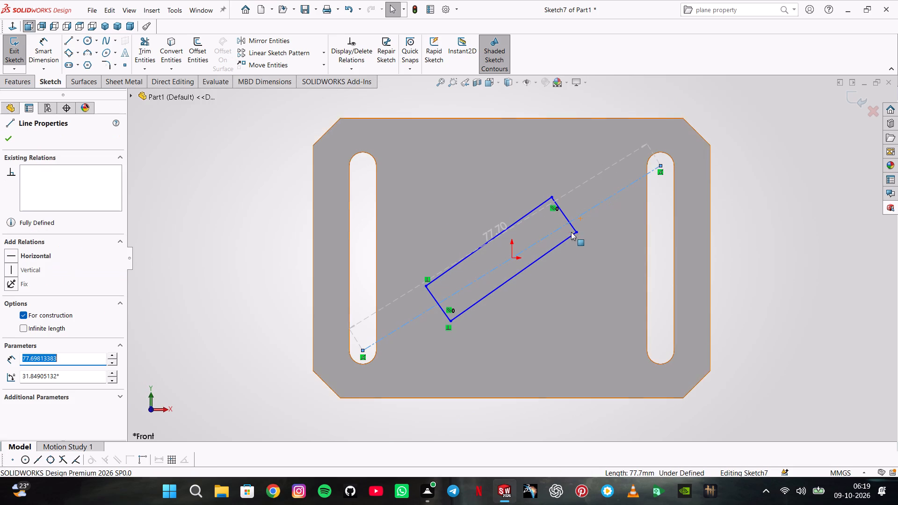
pyautogui.keyDown('ctrl'); pyautogui.click(570, 238); pyautogui.keyUp('ctrl')
pyautogui.click(652, 197)
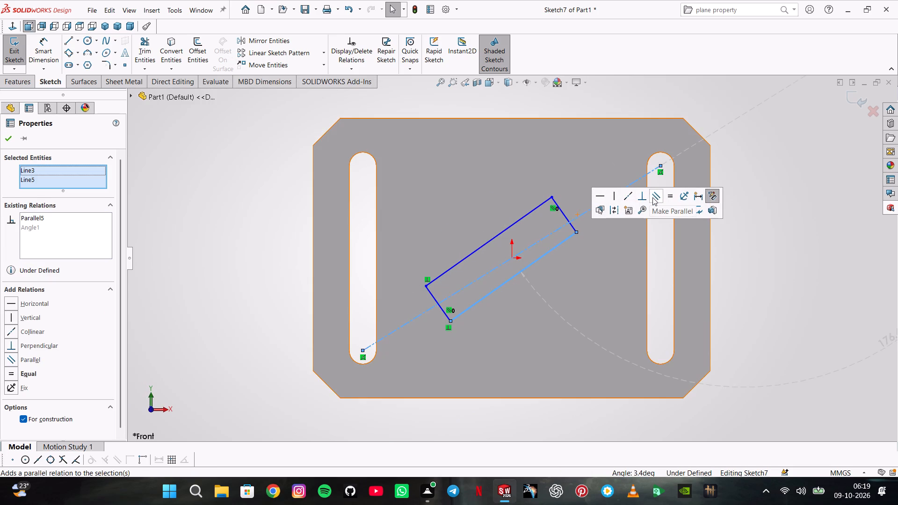
pyautogui.click(596, 108)
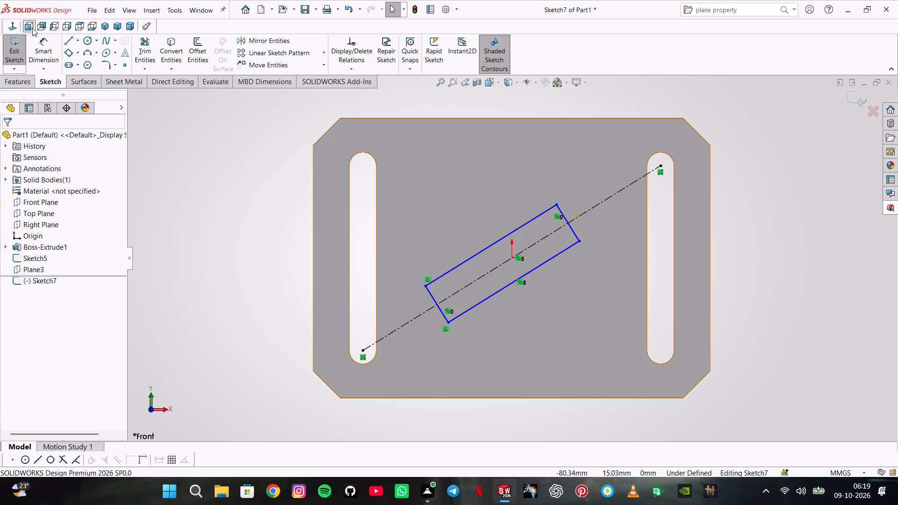
# Dimension the distance from the lower-left slot-end centre to the rectangle's nearer short side as 20 mm.
pyautogui.click(48, 44)
pyautogui.click(432, 296)
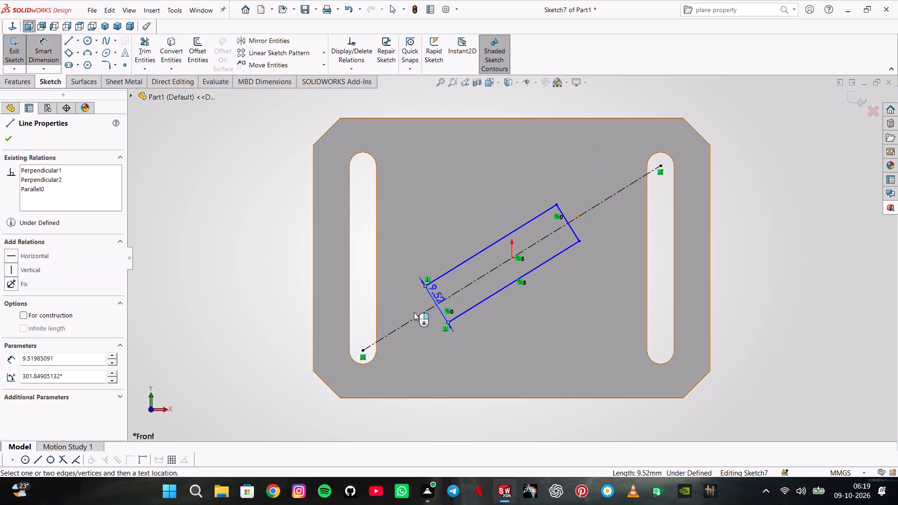
pyautogui.click(362, 351)
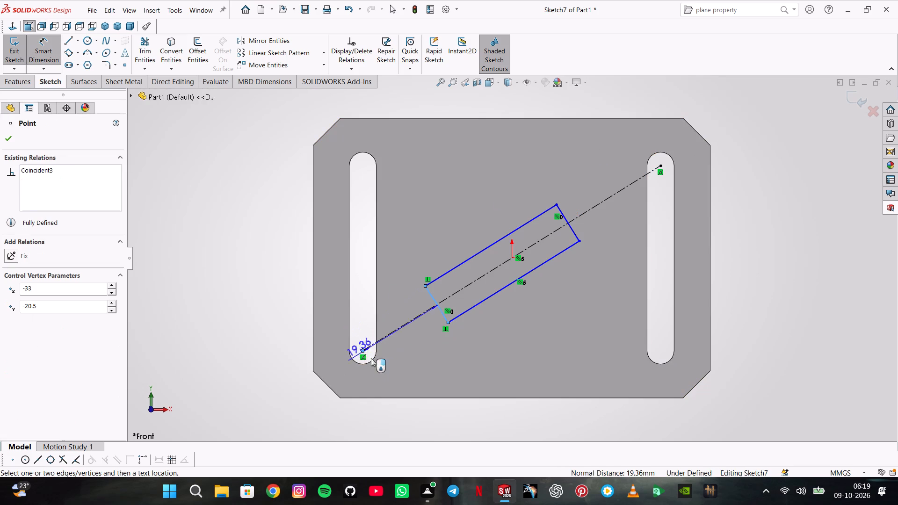
pyautogui.click(413, 389)
pyautogui.press('2')
pyautogui.press('0')
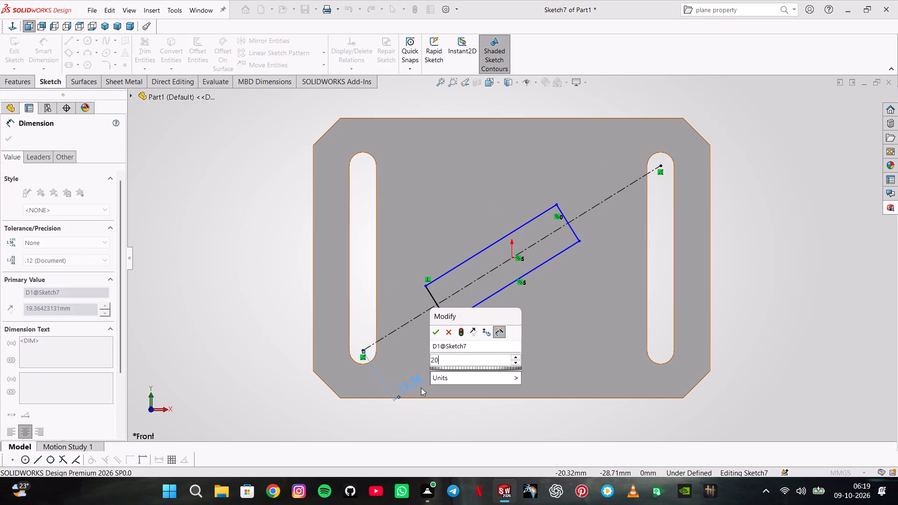
pyautogui.press('Return')
pyautogui.press('.')
pyautogui.press('Escape')
pyautogui.press('Escape')
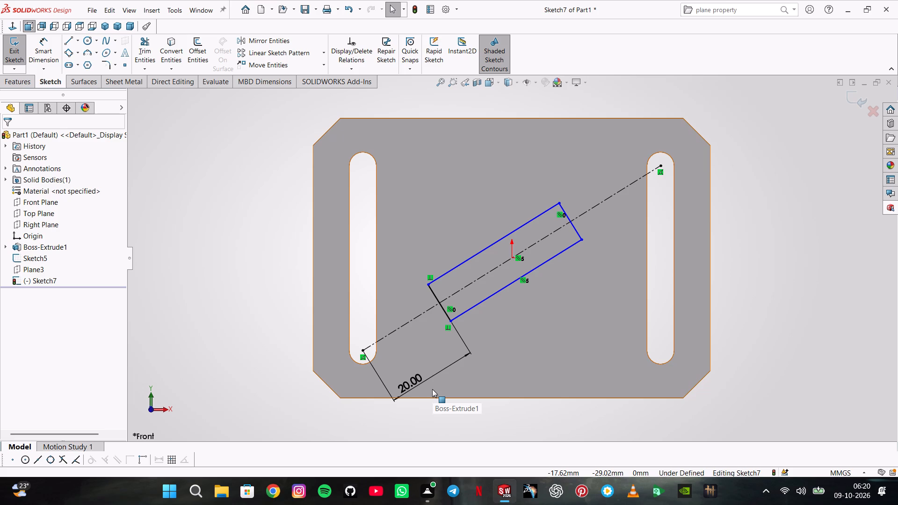
# Dimension the distance between the tilted rectangle's two long sides as 14 mm.
pyautogui.click(41, 59)
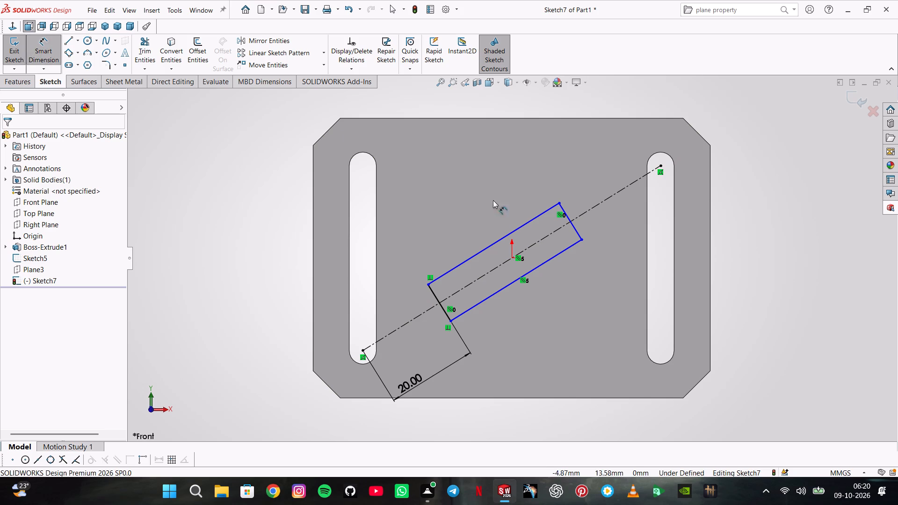
pyautogui.click(533, 269)
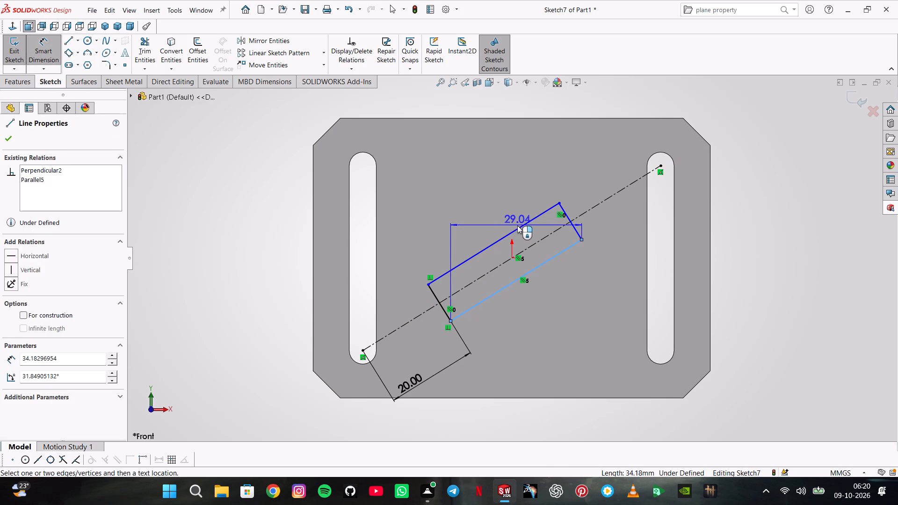
pyautogui.click(513, 233)
pyautogui.click(612, 209)
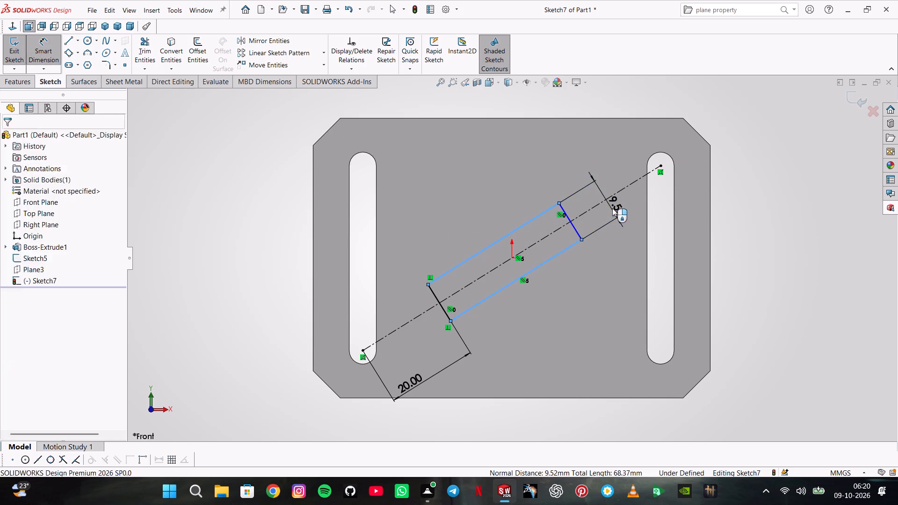
pyautogui.write('14')
pyautogui.press('Return')
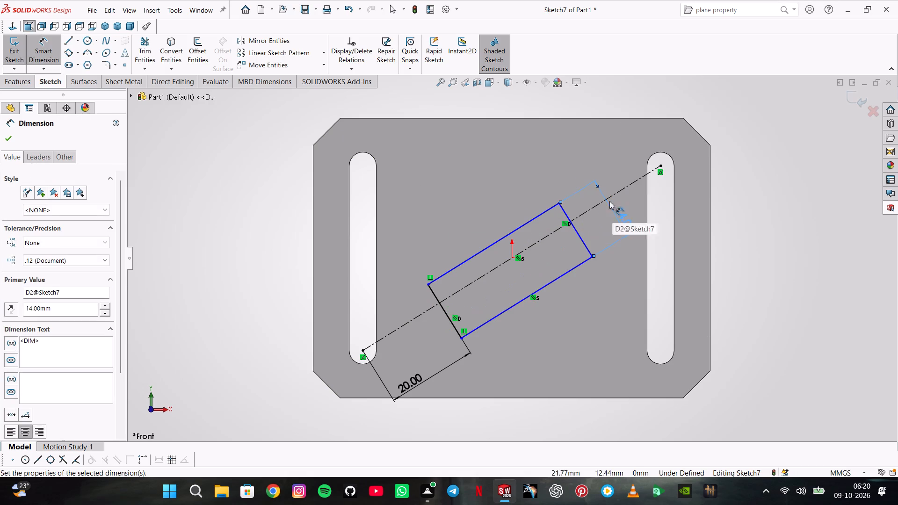
pyautogui.press('Escape')
pyautogui.press('Escape')
# Make the rectangle's two long sides symmetric about the diagonal construction line.
pyautogui.click(528, 216)
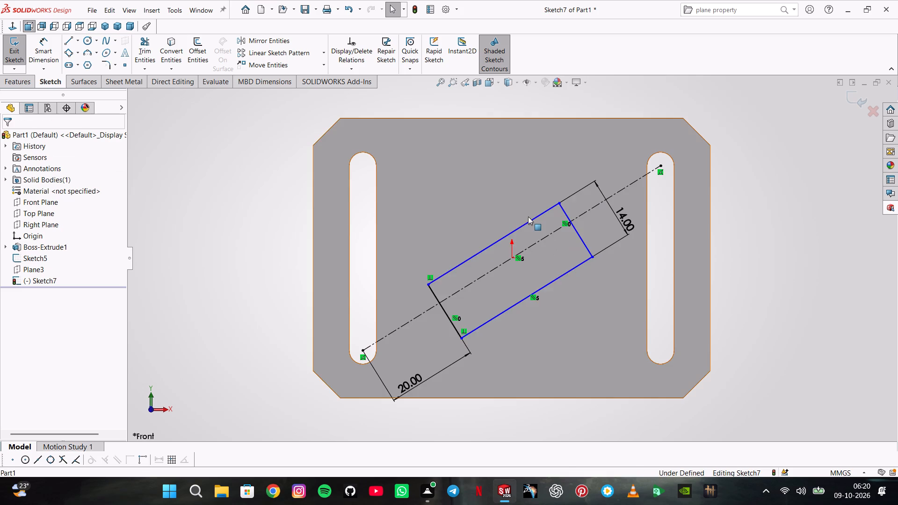
pyautogui.press('Escape')
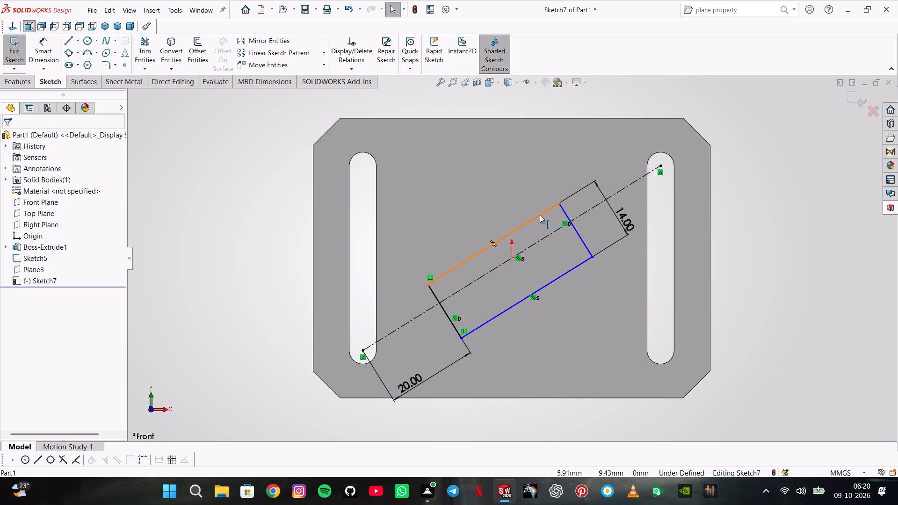
pyautogui.click(540, 215)
pyautogui.keyDown('ctrl'); pyautogui.click(554, 232); pyautogui.keyUp('ctrl')
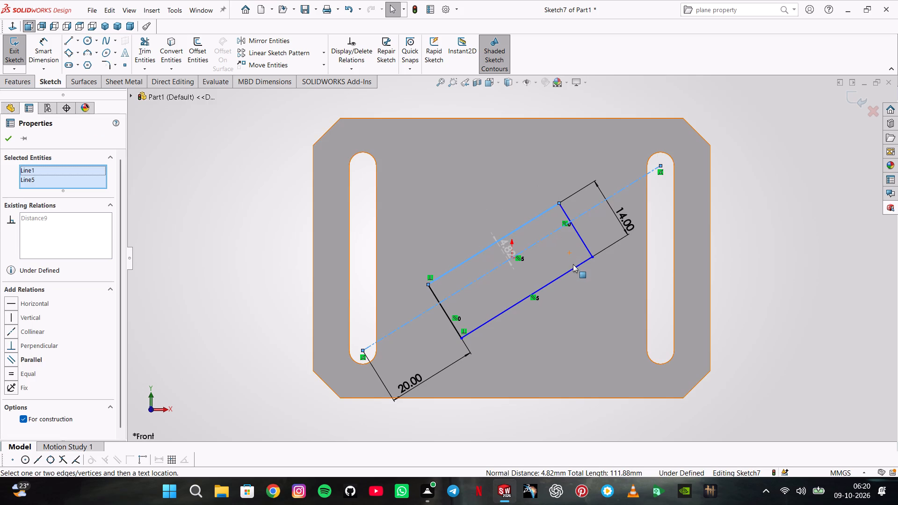
pyautogui.keyDown('ctrl'); pyautogui.click(574, 266); pyautogui.keyUp('ctrl')
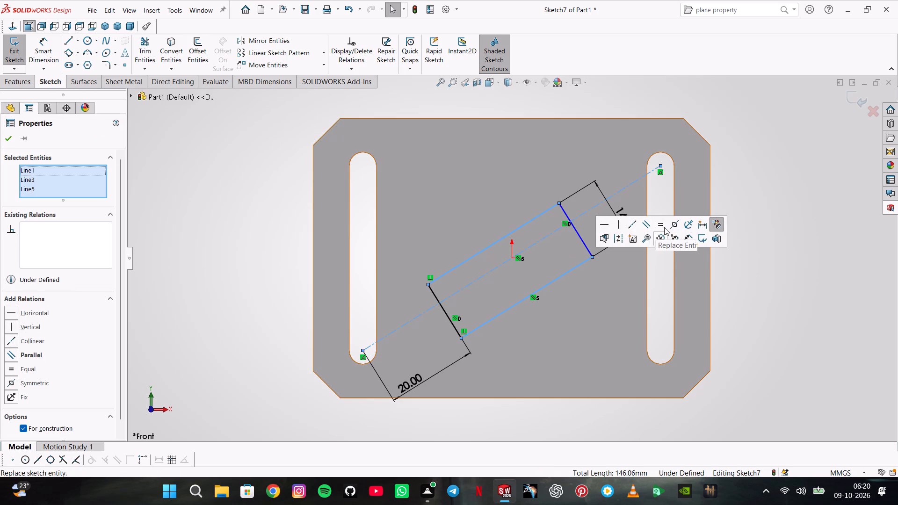
pyautogui.click(673, 224)
pyautogui.press('Escape')
pyautogui.press('Escape')
pyautogui.press('Escape')
pyautogui.press('Escape')
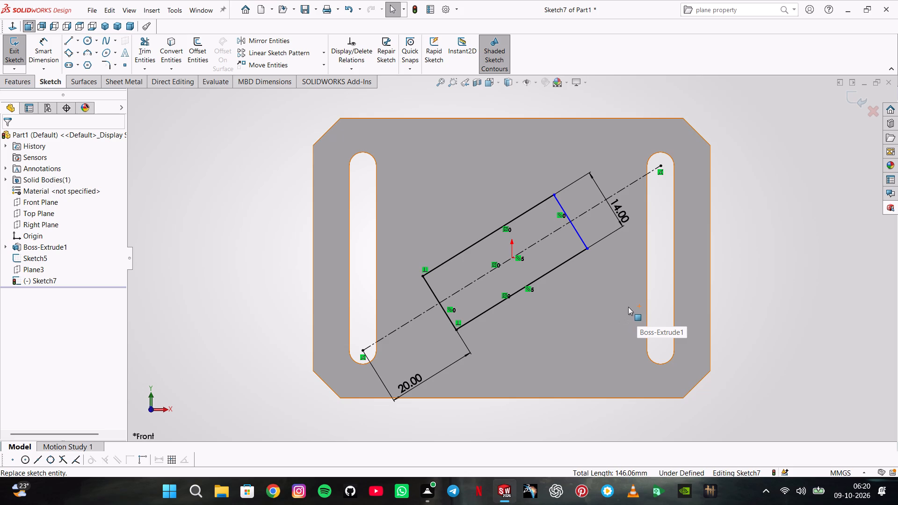
# Lengthen the rectangle by moving its upper-right short side outward along the diagonal toward the upper-right slot end.
pyautogui.moveTo(582, 237); pyautogui.dragTo(608, 218)
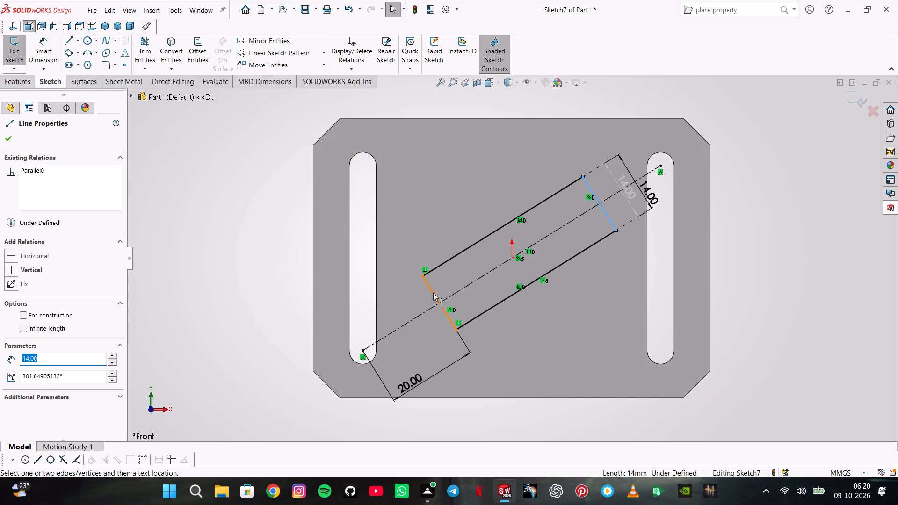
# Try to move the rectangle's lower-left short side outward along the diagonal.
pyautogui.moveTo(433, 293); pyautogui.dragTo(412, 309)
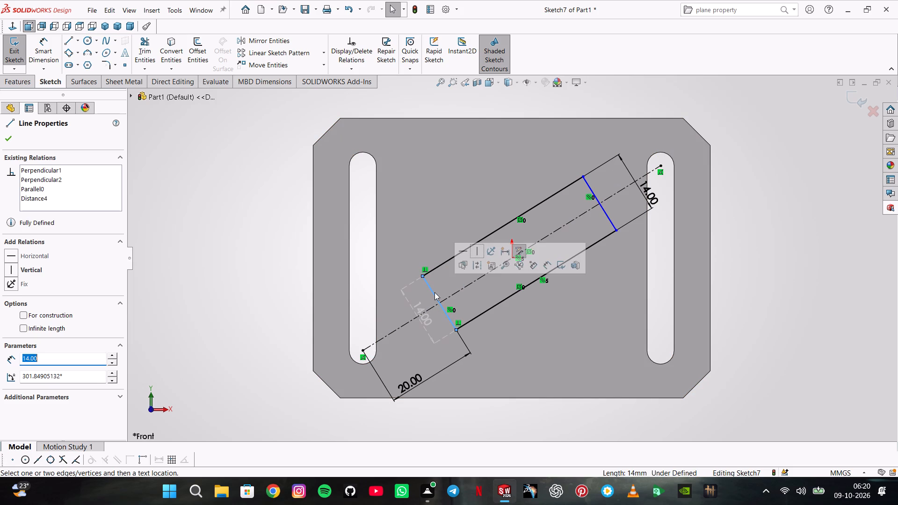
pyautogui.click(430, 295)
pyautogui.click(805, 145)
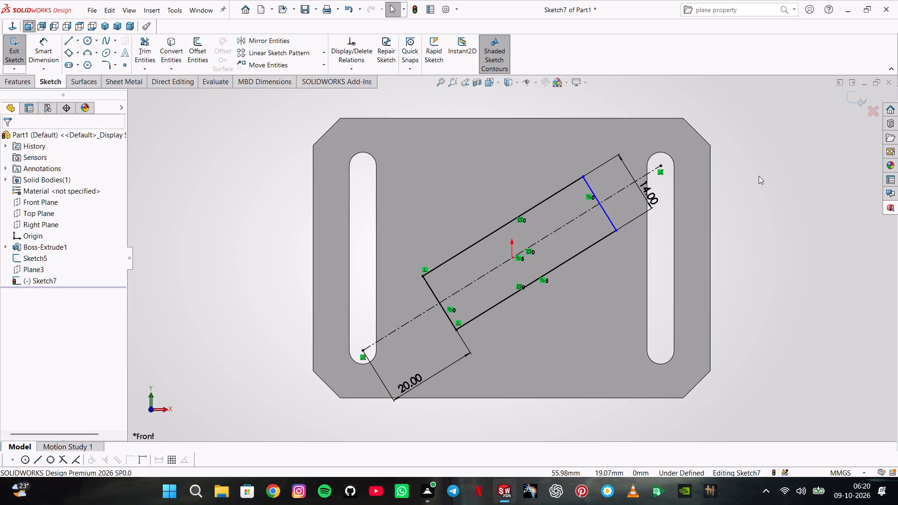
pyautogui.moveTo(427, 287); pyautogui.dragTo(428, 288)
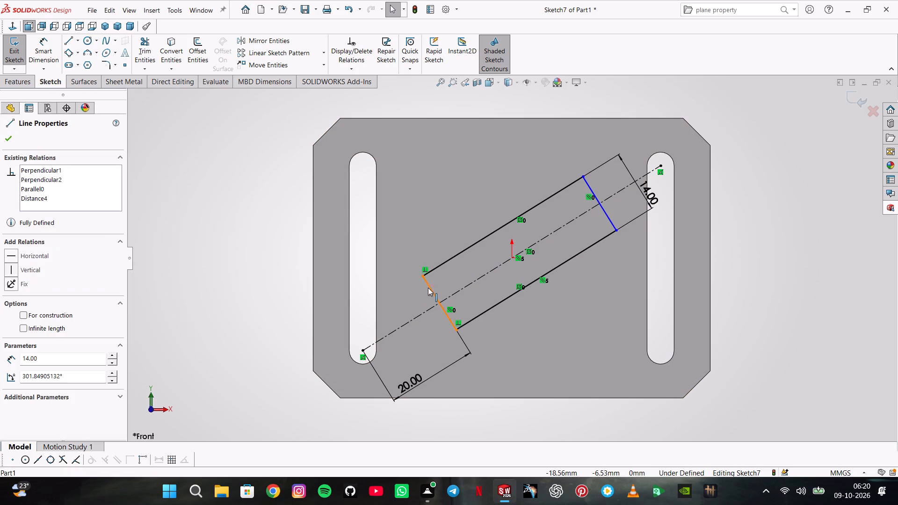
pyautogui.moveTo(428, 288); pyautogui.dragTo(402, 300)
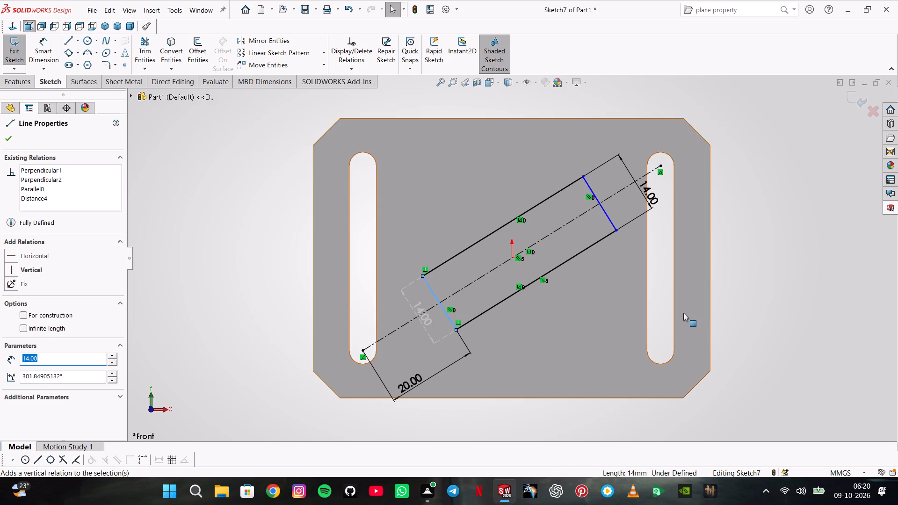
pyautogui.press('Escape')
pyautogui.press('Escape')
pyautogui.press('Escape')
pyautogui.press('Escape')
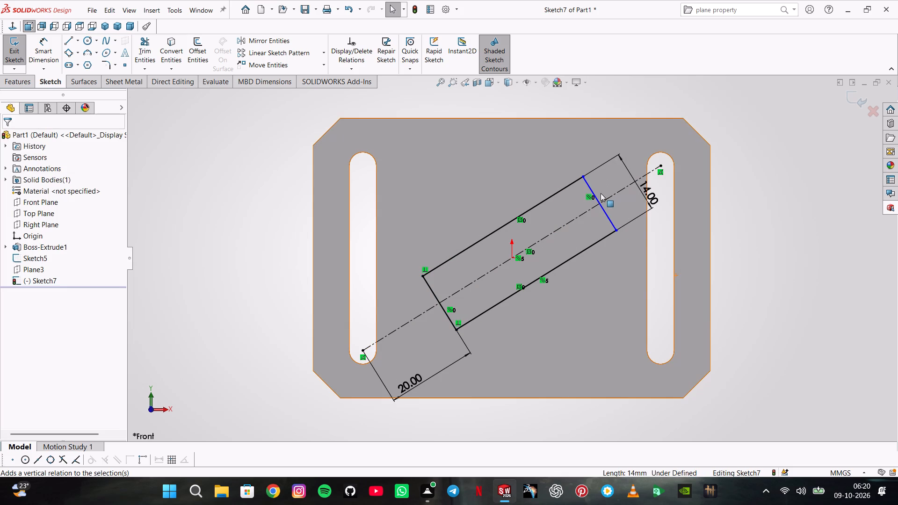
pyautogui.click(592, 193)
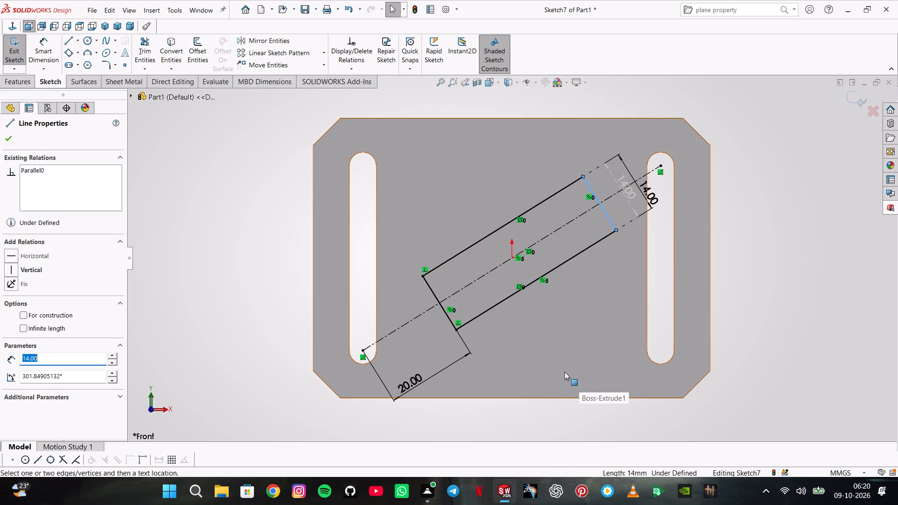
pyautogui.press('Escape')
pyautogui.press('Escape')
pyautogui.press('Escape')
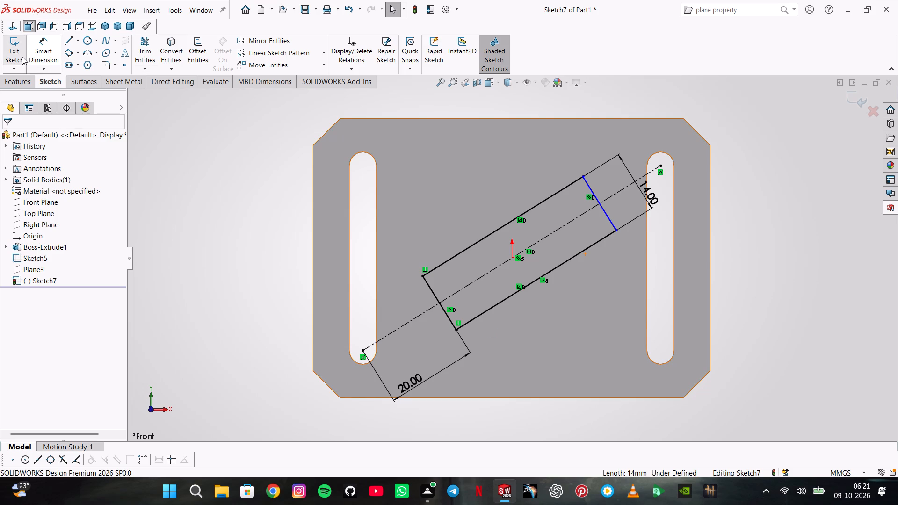
# Extrude the tilted rectangle as a 50 mm blind boss from the sketch plane, merged with the plate.
pyautogui.click(21, 79)
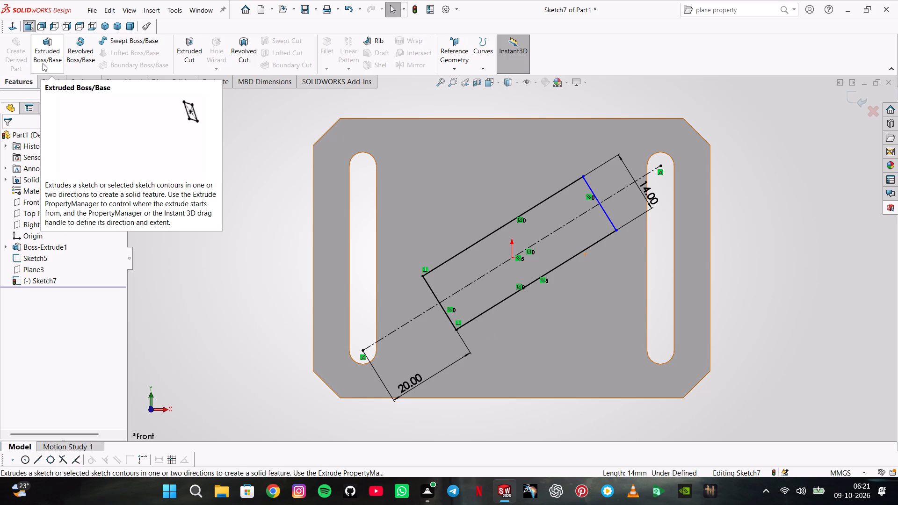
pyautogui.click(43, 63)
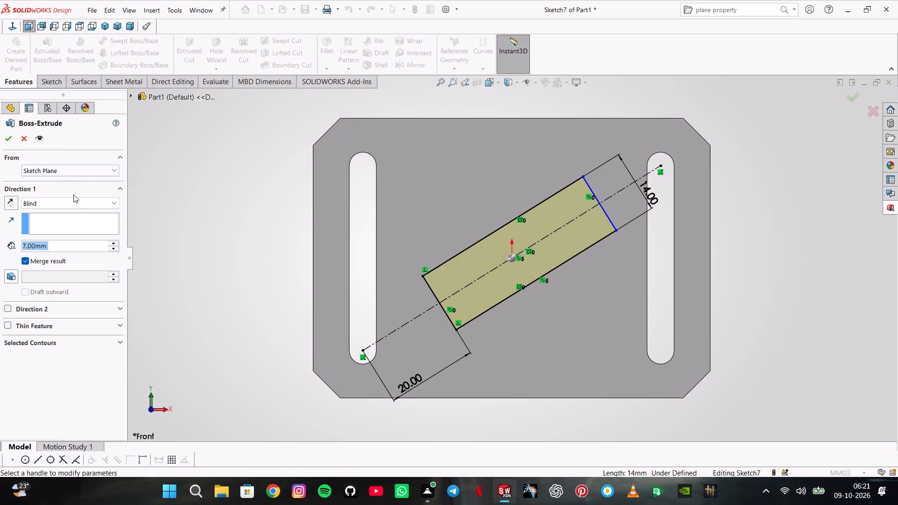
pyautogui.write('50')
pyautogui.press('Return')
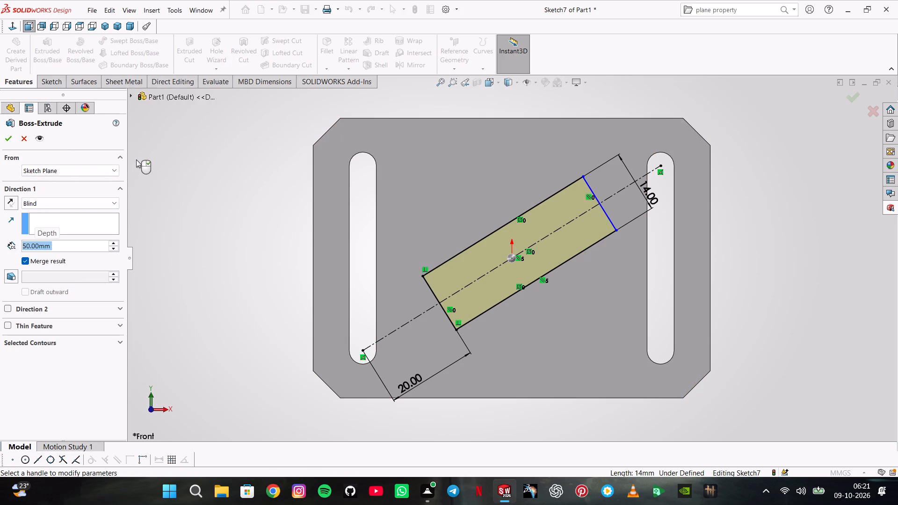
pyautogui.moveTo(342, 252); pyautogui.dragTo(331, 194, button='middle')
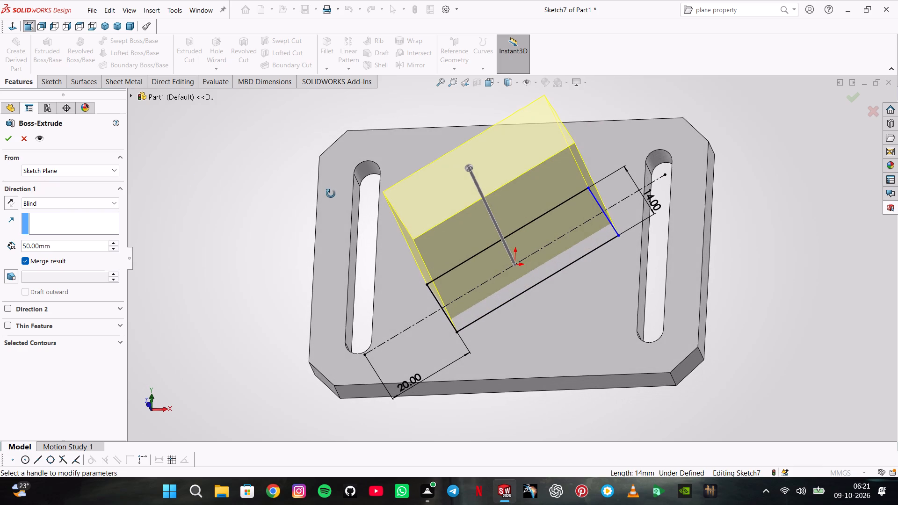
pyautogui.moveTo(331, 194); pyautogui.dragTo(331, 193, button='middle')
pyautogui.press('Return')
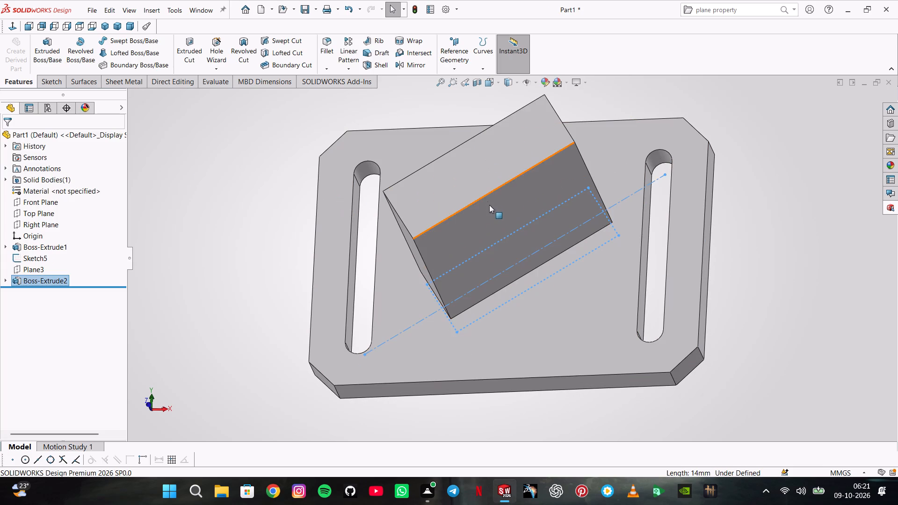
# Start a sketch on the diagonal plane Plane3 and stretch the plane's upper boundary to above the block.
pyautogui.click(29, 268)
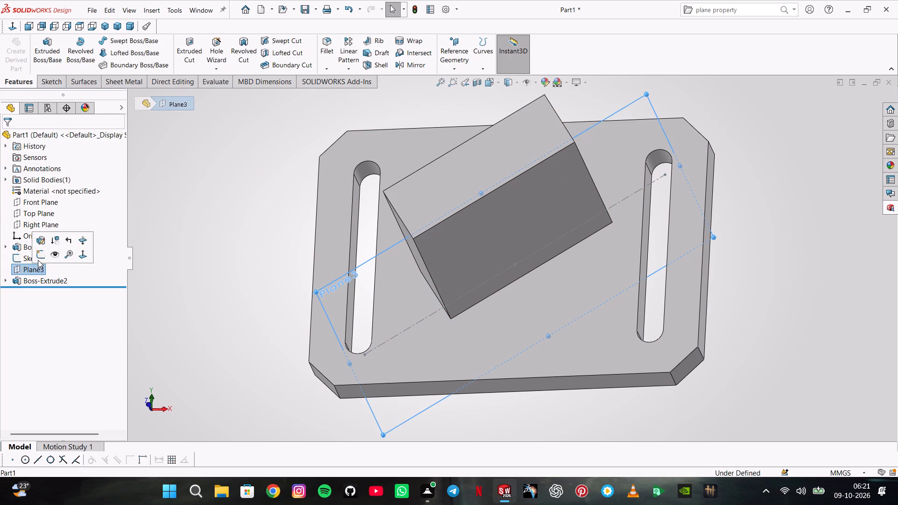
pyautogui.click(38, 260)
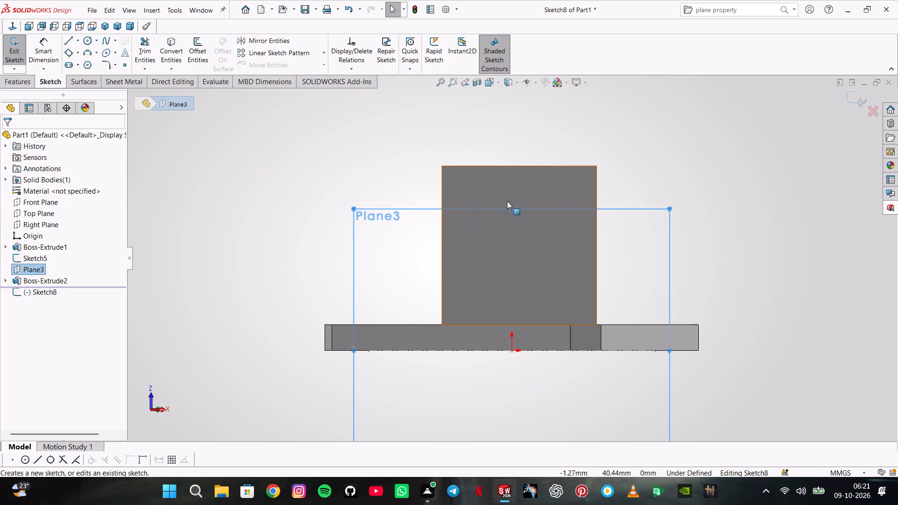
pyautogui.moveTo(513, 209); pyautogui.dragTo(522, 145)
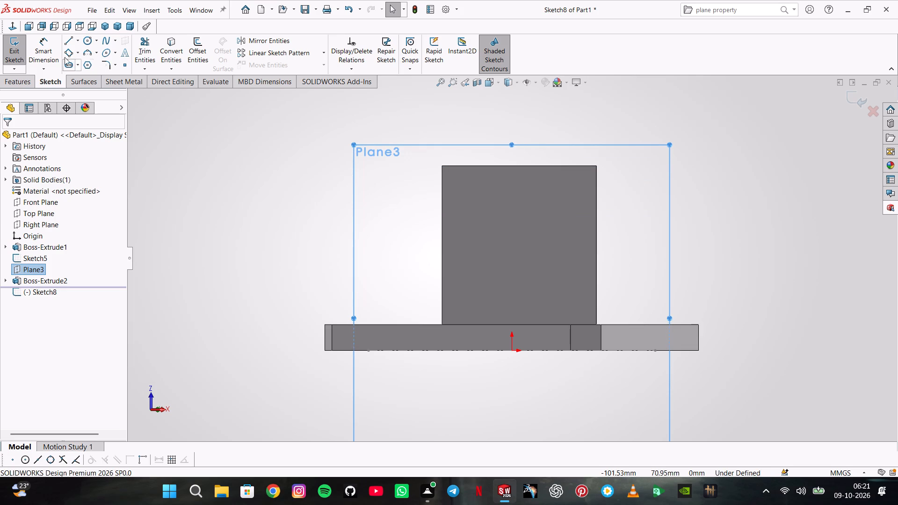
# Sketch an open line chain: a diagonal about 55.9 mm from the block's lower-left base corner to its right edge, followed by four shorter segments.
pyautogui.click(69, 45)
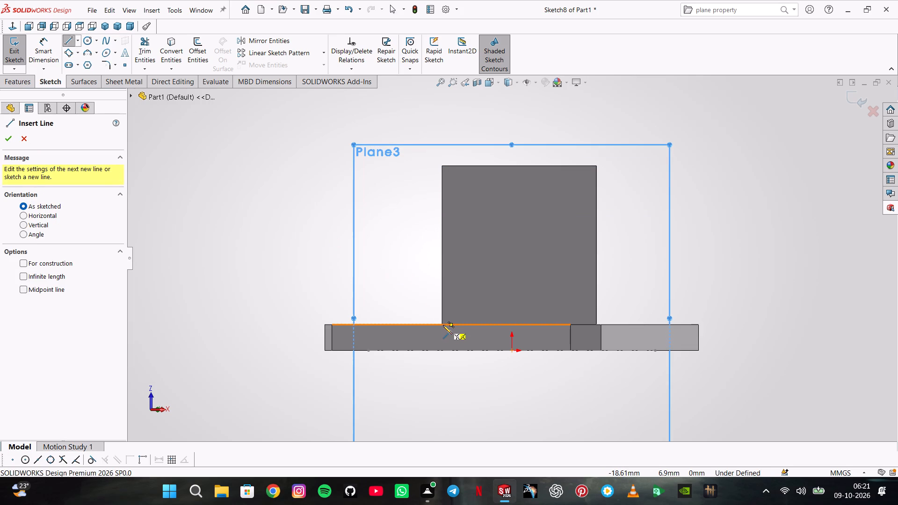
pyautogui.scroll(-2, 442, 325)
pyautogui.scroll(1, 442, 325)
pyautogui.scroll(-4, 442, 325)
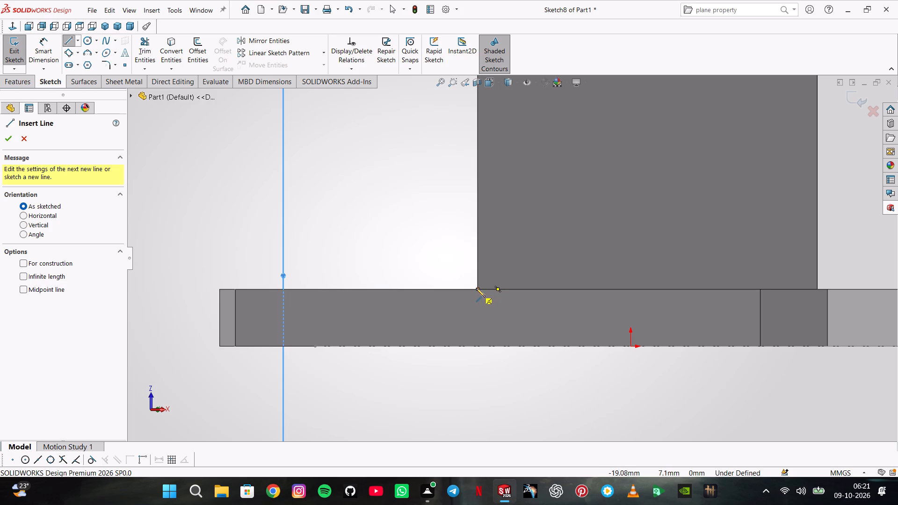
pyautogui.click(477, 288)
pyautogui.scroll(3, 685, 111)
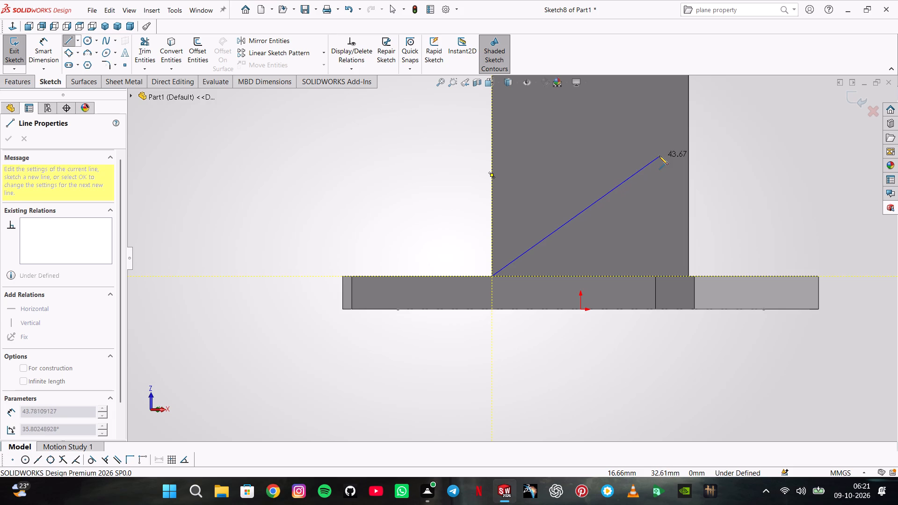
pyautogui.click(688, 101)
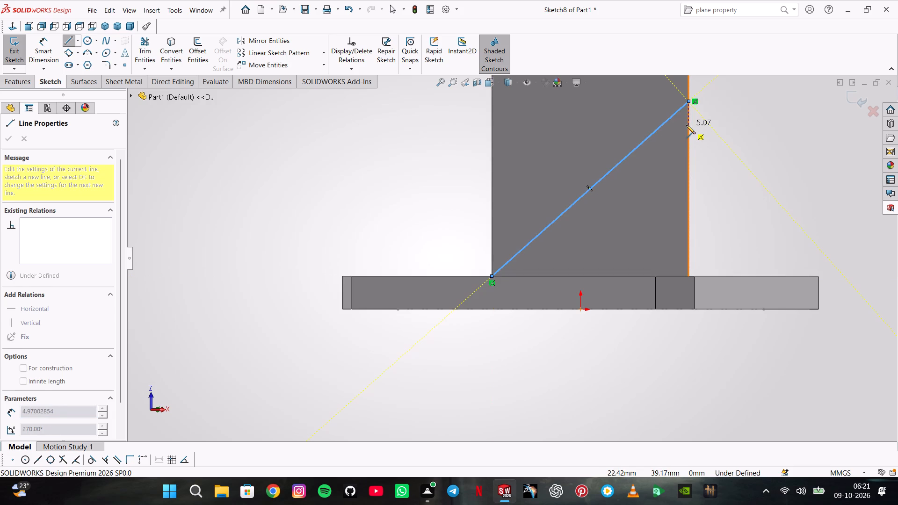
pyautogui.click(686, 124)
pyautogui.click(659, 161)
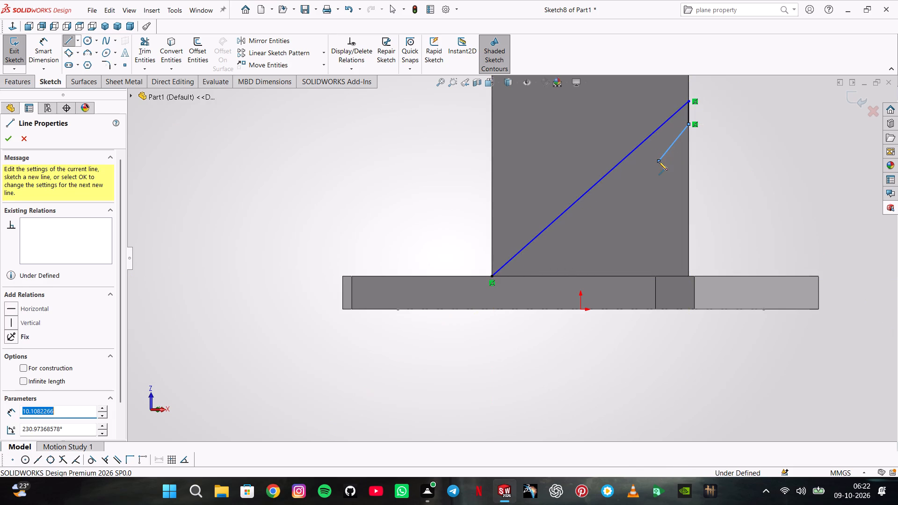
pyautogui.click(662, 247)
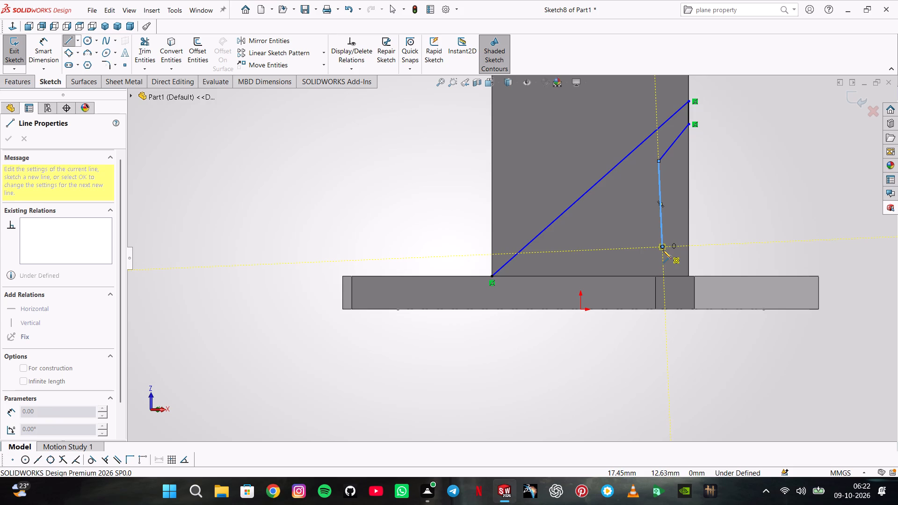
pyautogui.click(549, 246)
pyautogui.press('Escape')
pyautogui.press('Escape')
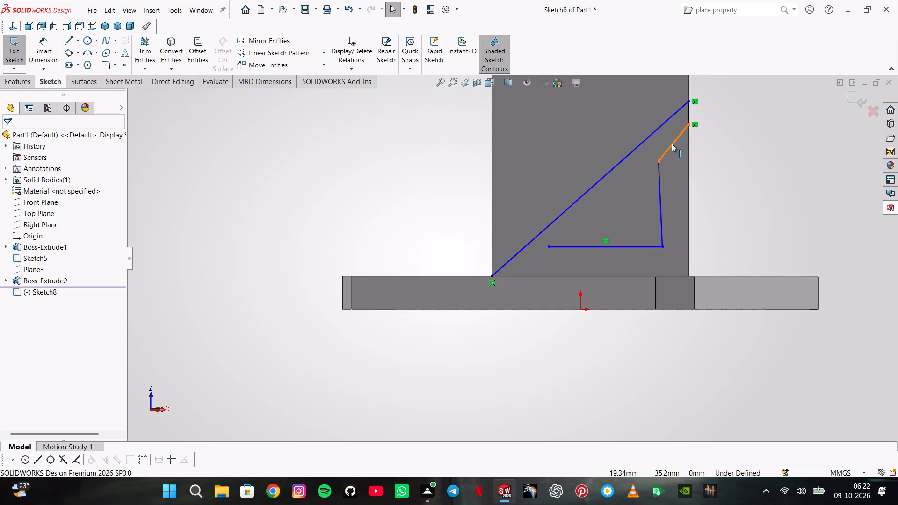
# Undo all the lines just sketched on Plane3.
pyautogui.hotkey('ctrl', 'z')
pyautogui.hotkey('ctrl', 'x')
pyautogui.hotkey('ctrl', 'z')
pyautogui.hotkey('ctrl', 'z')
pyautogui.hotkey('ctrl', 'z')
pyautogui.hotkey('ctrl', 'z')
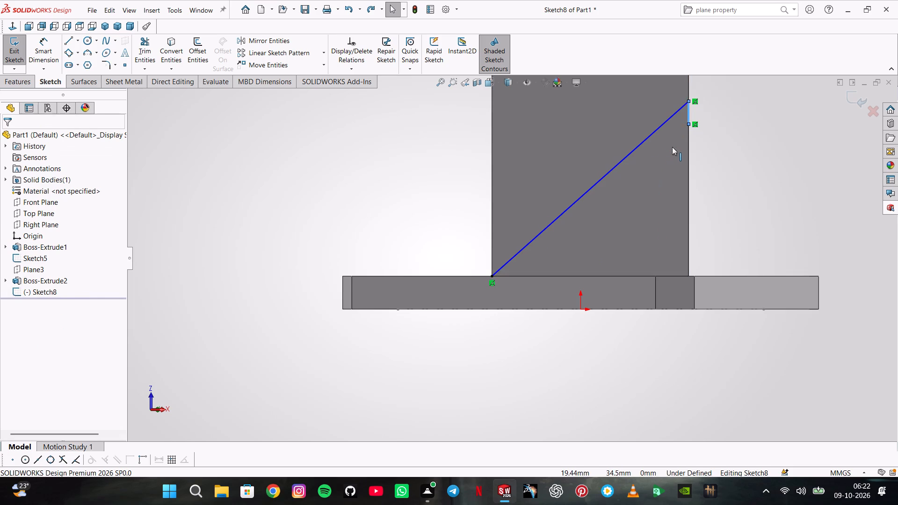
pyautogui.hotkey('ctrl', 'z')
# Sketch a closed five-line profile from the block's lower-left base corner: about 57 mm diagonal, short end, 11 mm parallel return, 25 mm vertical, 37 mm base.
pyautogui.click(68, 43)
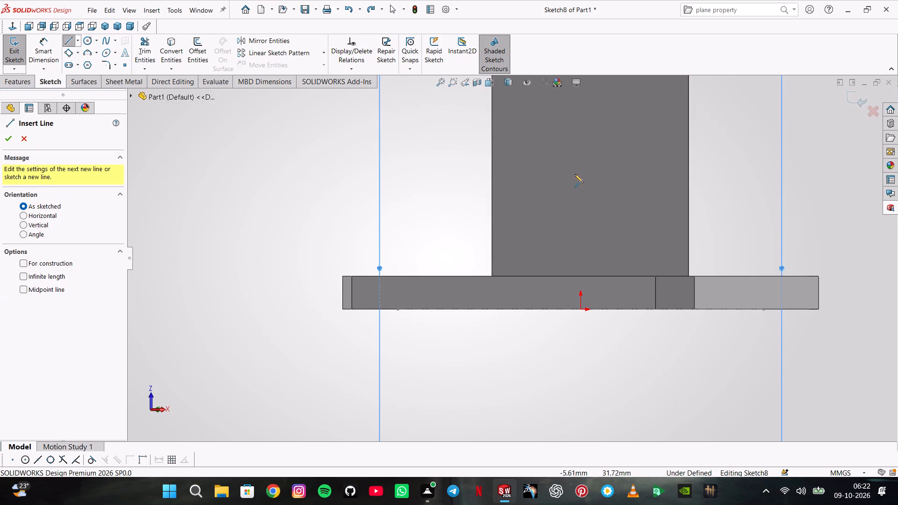
pyautogui.click(492, 276)
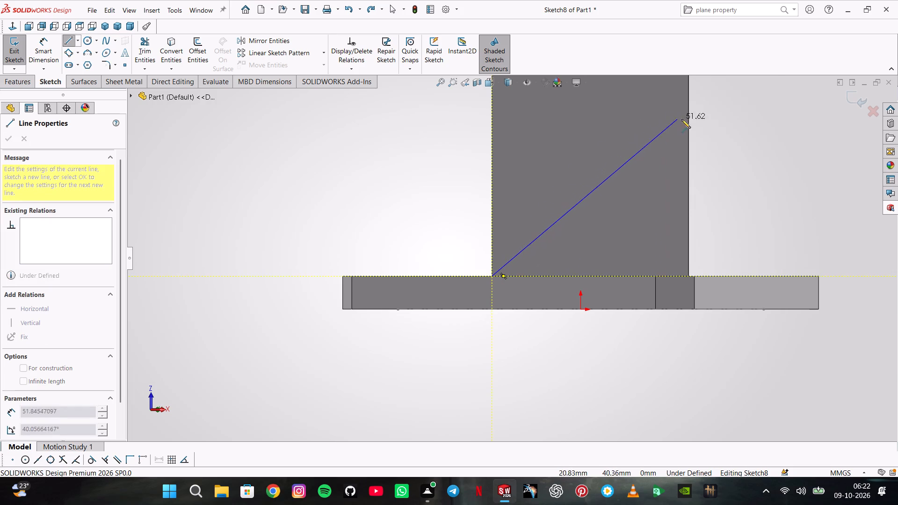
pyautogui.click(701, 110)
pyautogui.click(705, 126)
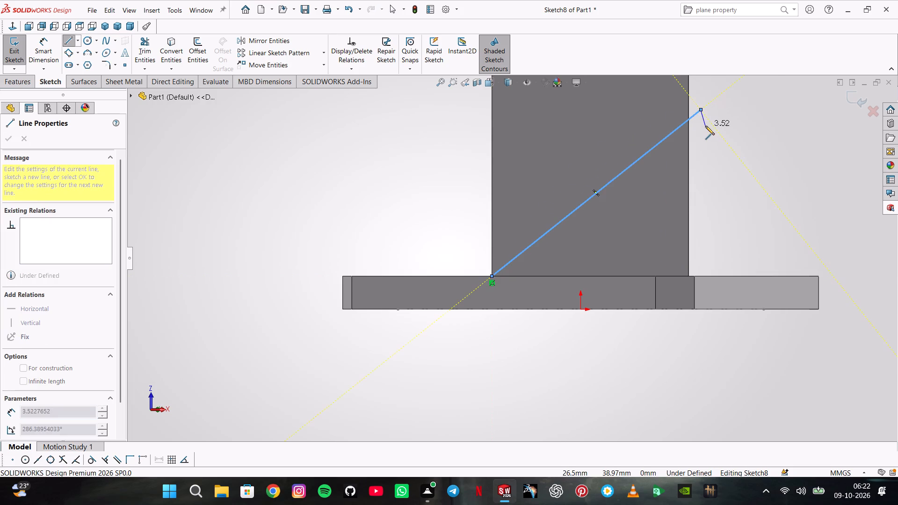
pyautogui.click(666, 160)
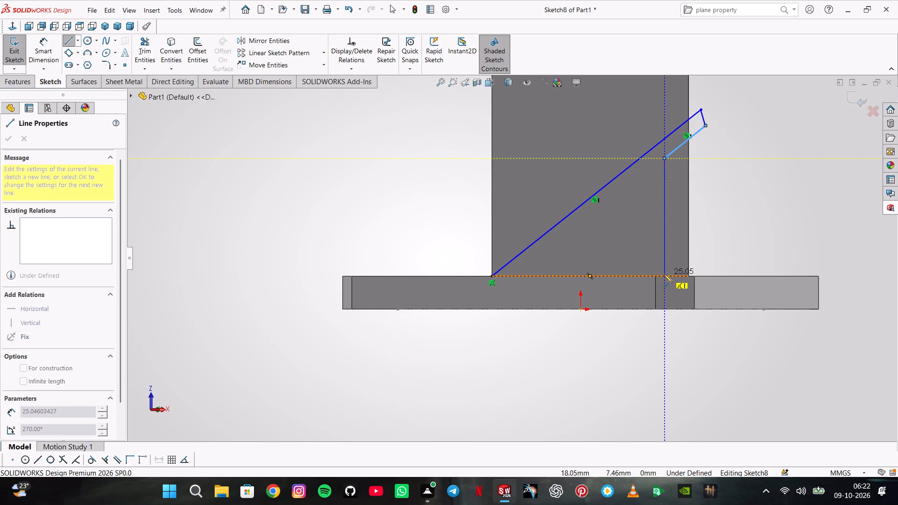
pyautogui.click(663, 274)
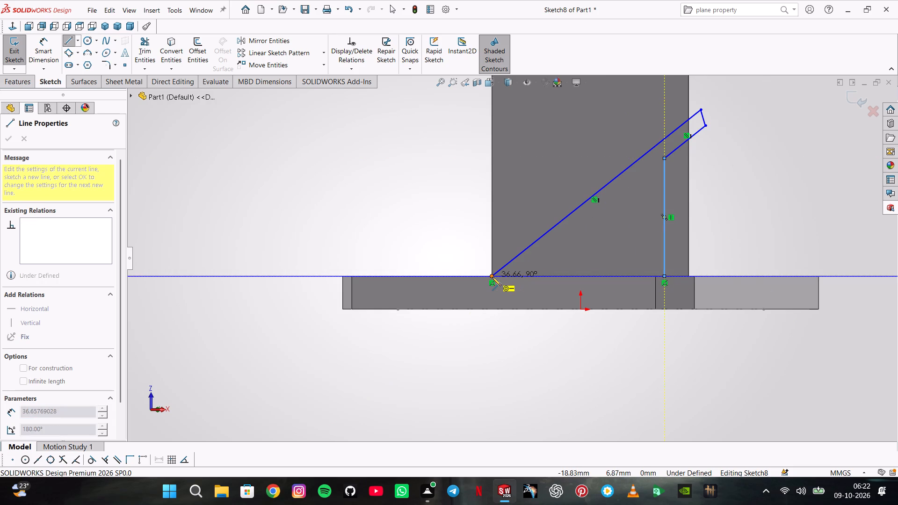
pyautogui.click(492, 277)
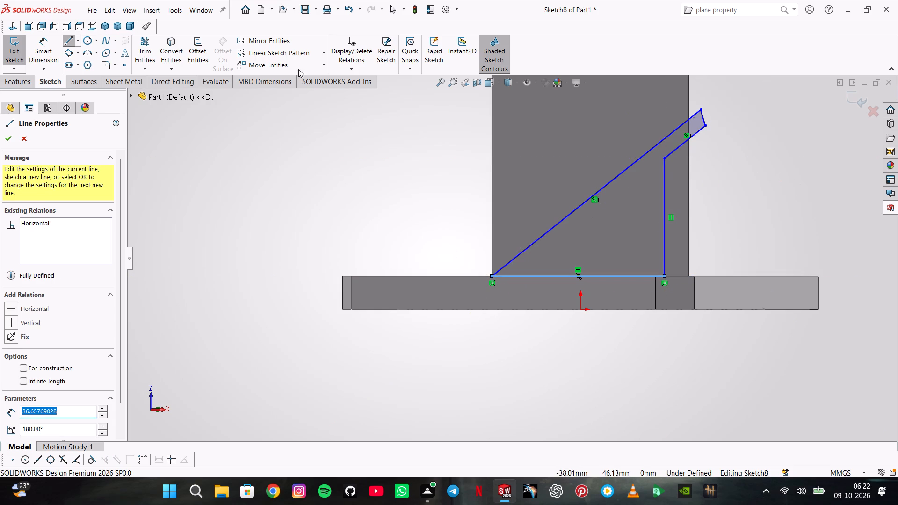
# Dimension the spacing between the long diagonal and the short line parallel to it as 4 mm.
pyautogui.click(48, 46)
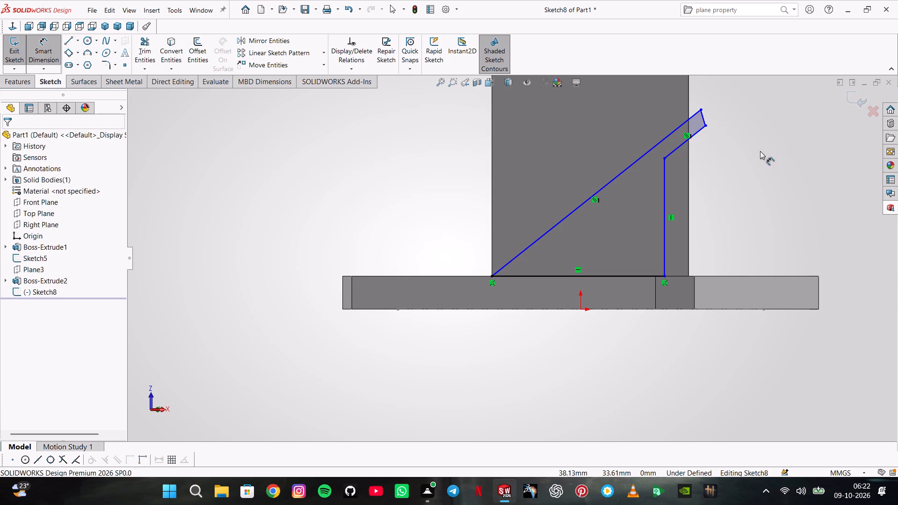
pyautogui.click(681, 126)
pyautogui.click(687, 138)
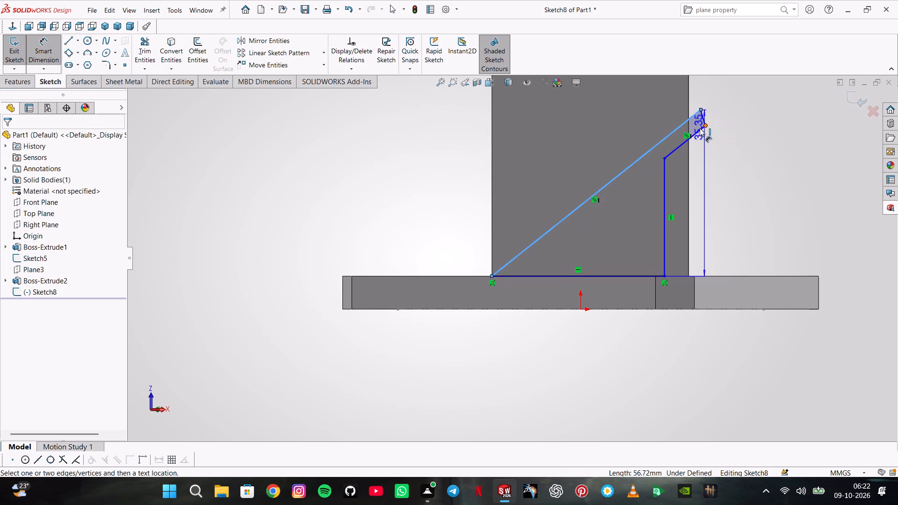
pyautogui.click(697, 131)
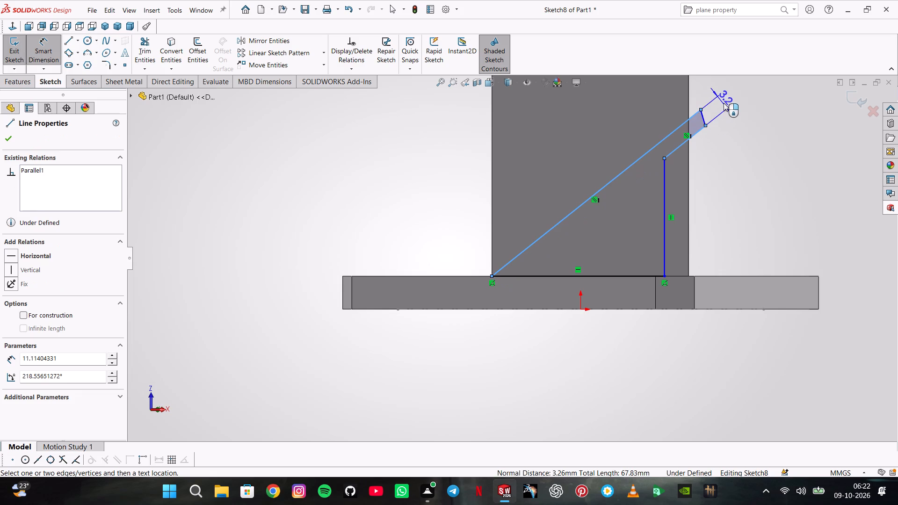
pyautogui.click(724, 103)
pyautogui.press('4')
pyautogui.press('Return')
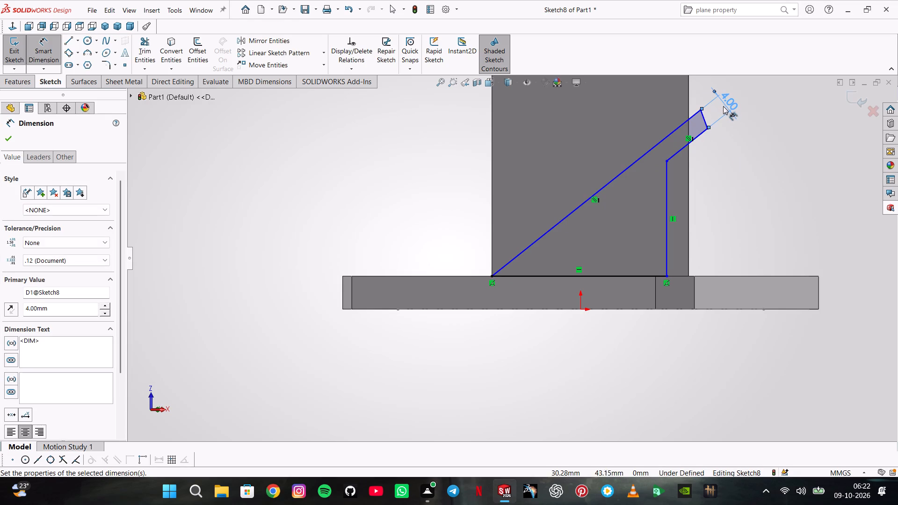
# Dimension the angle between the short lower diagonal line and the plate's top edge as 36 degrees.
pyautogui.click(700, 137)
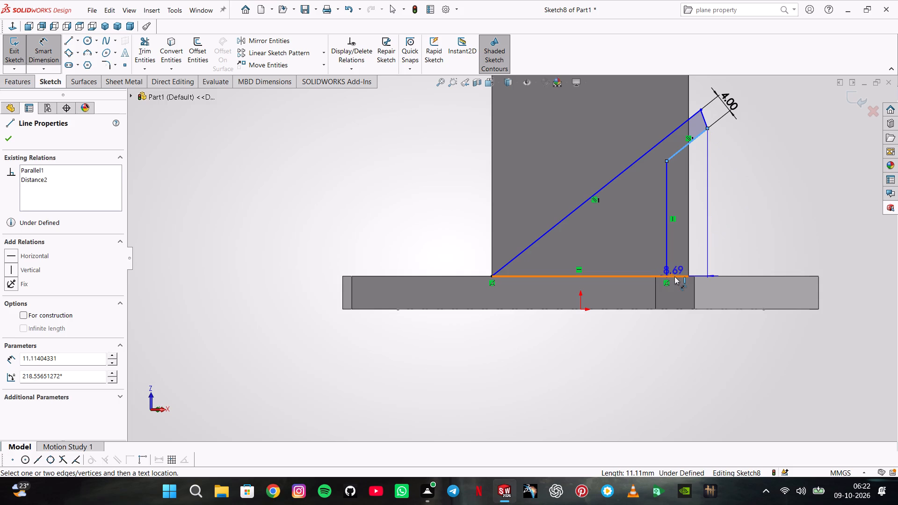
pyautogui.click(674, 276)
pyautogui.click(727, 207)
pyautogui.write('36')
pyautogui.press('Return')
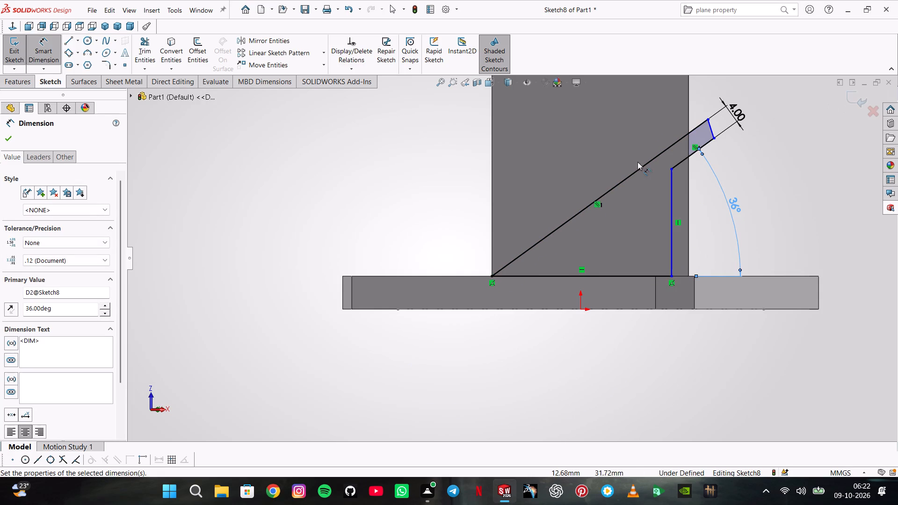
# Dimension the height from the plate's top edge to the corner between the vertical and the short diagonal line as 20 mm.
pyautogui.click(675, 170)
pyautogui.click(672, 170)
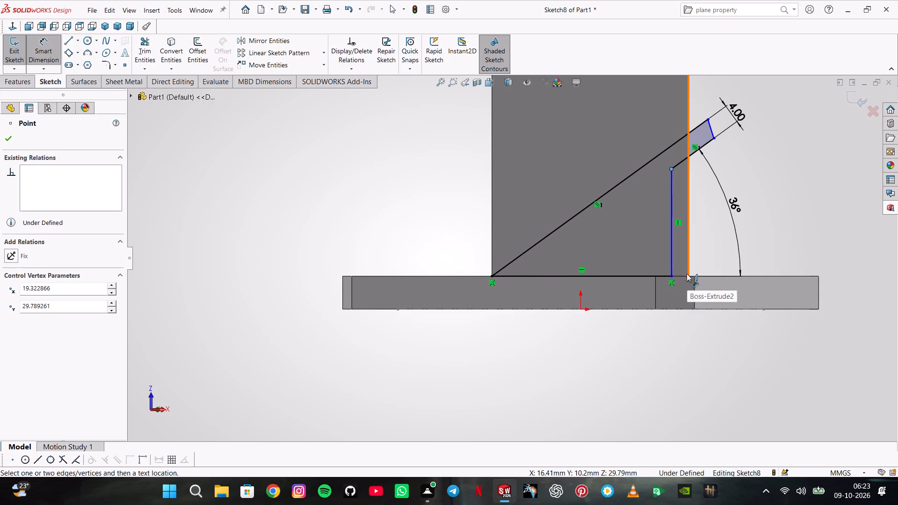
pyautogui.click(679, 277)
pyautogui.click(721, 247)
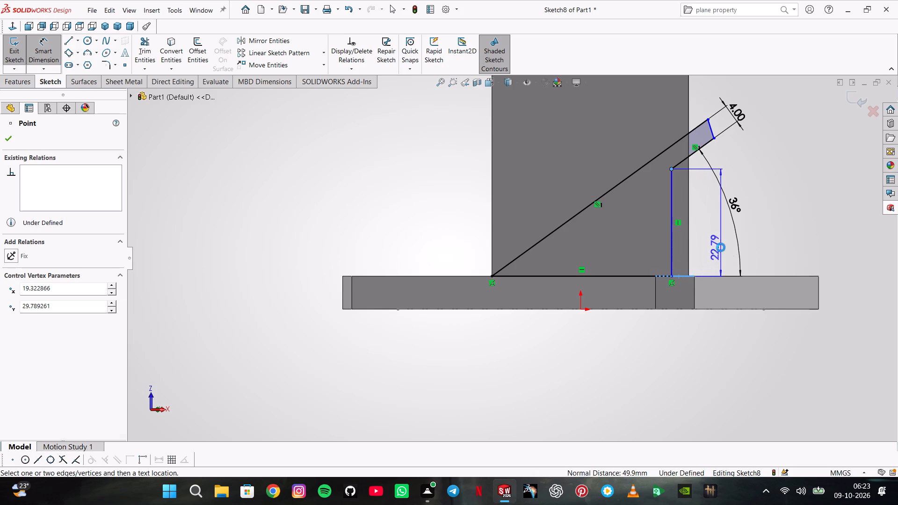
pyautogui.write('20')
pyautogui.press('Return')
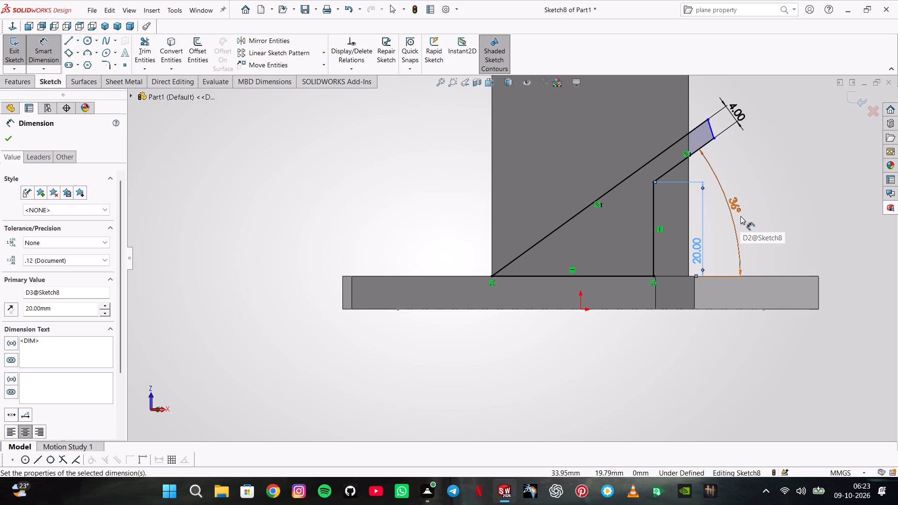
# Dimension the distance from the vertical line's top corner to the long diagonal's upper end as 16 mm.
pyautogui.click(652, 182)
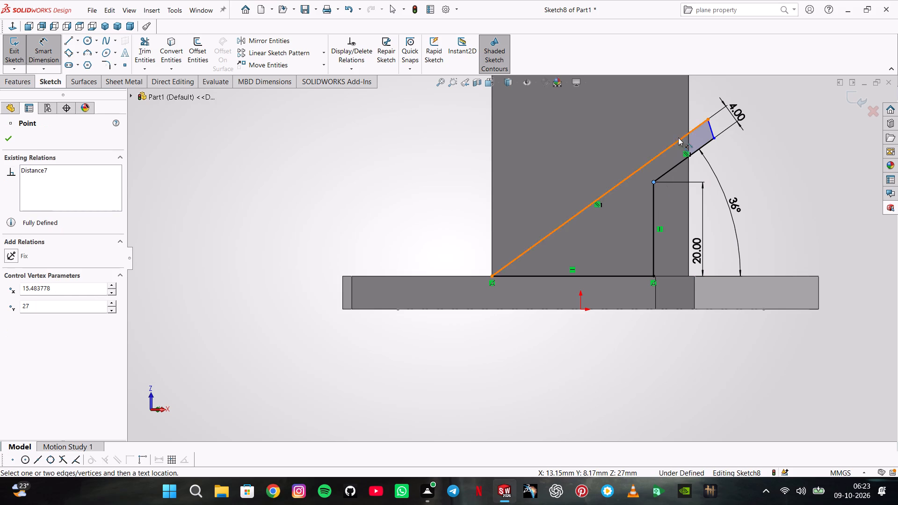
pyautogui.click(708, 121)
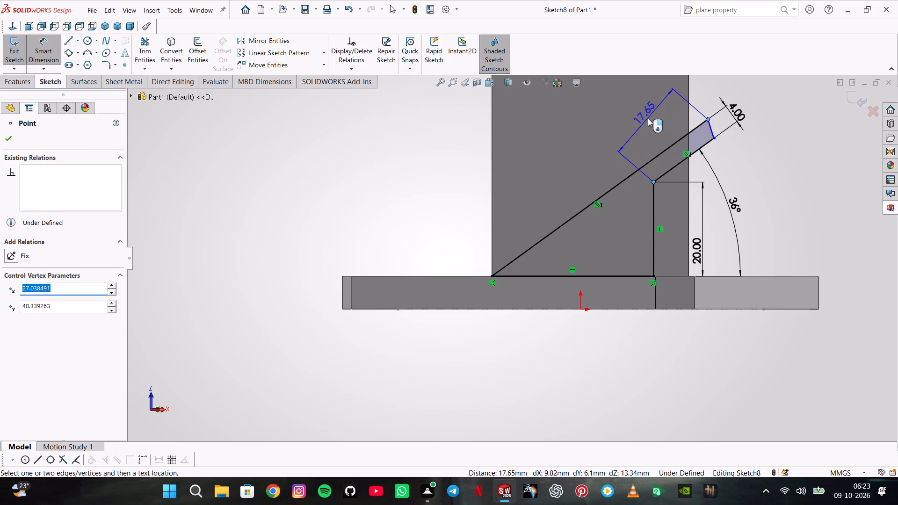
pyautogui.click(648, 118)
pyautogui.write('16')
pyautogui.press('Return')
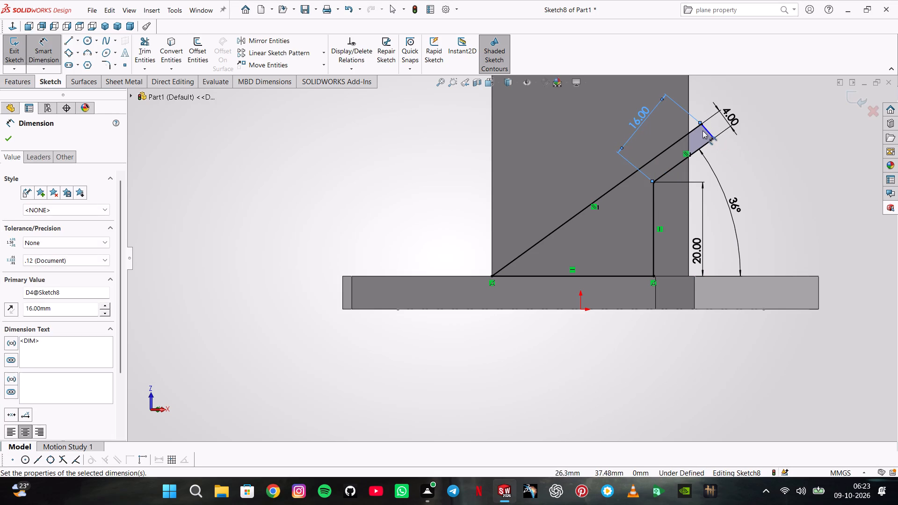
pyautogui.press('Escape')
pyautogui.press('Escape')
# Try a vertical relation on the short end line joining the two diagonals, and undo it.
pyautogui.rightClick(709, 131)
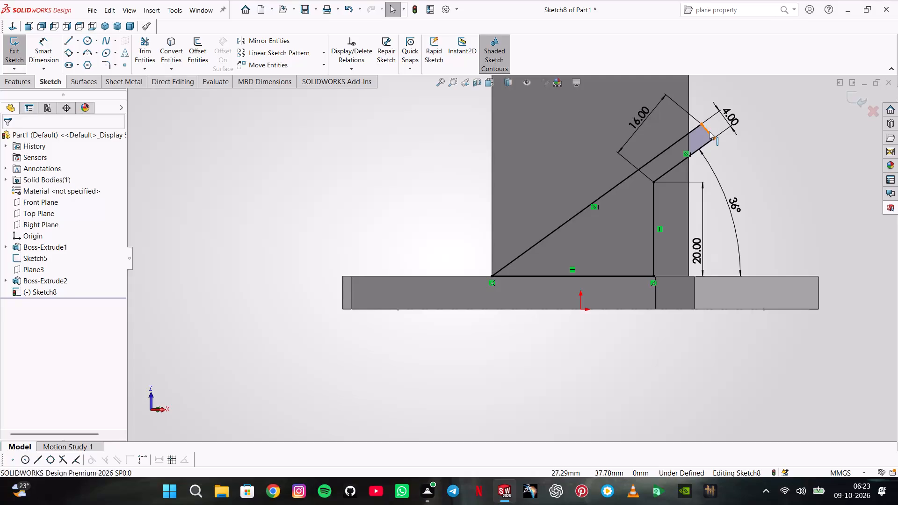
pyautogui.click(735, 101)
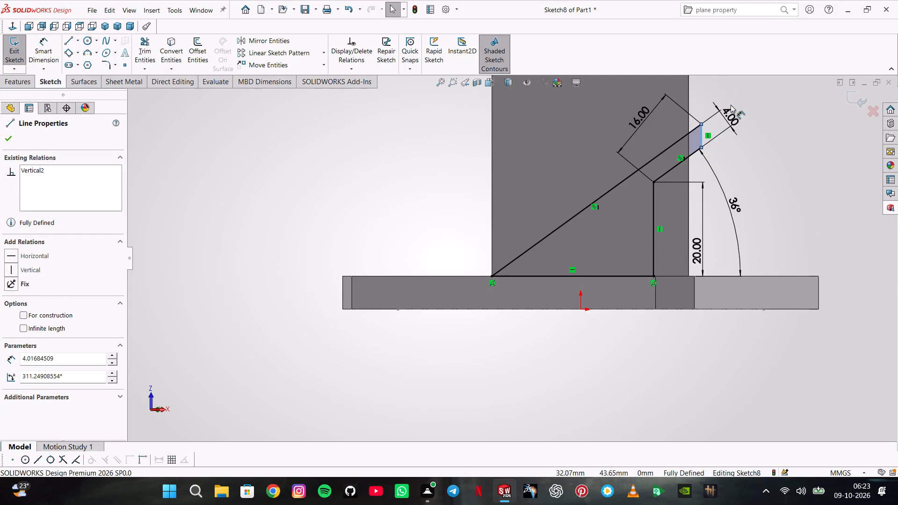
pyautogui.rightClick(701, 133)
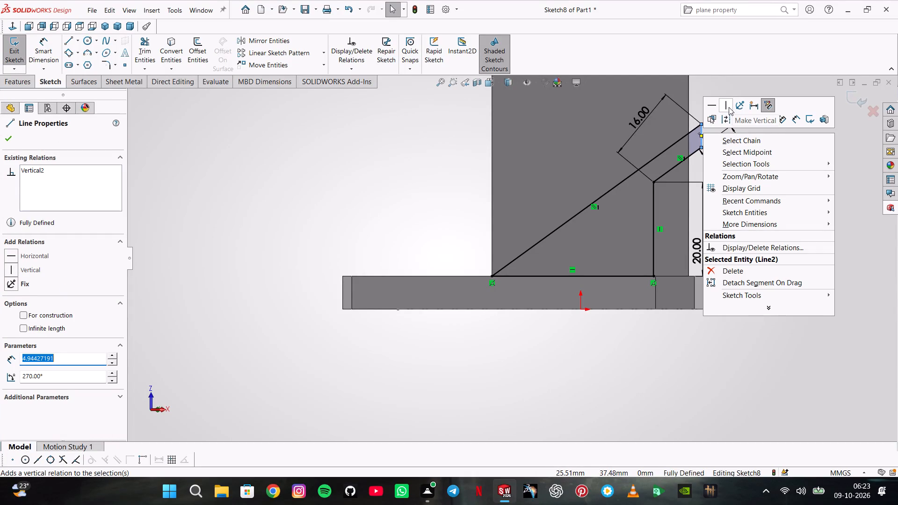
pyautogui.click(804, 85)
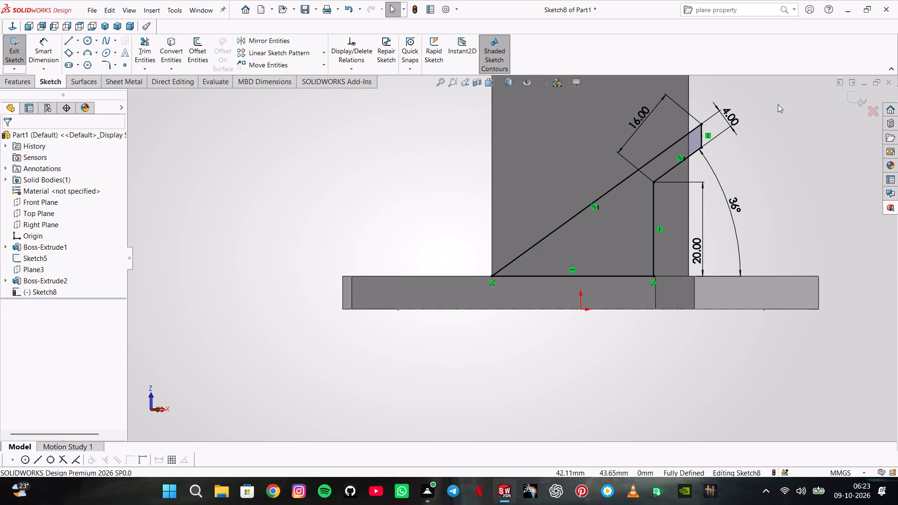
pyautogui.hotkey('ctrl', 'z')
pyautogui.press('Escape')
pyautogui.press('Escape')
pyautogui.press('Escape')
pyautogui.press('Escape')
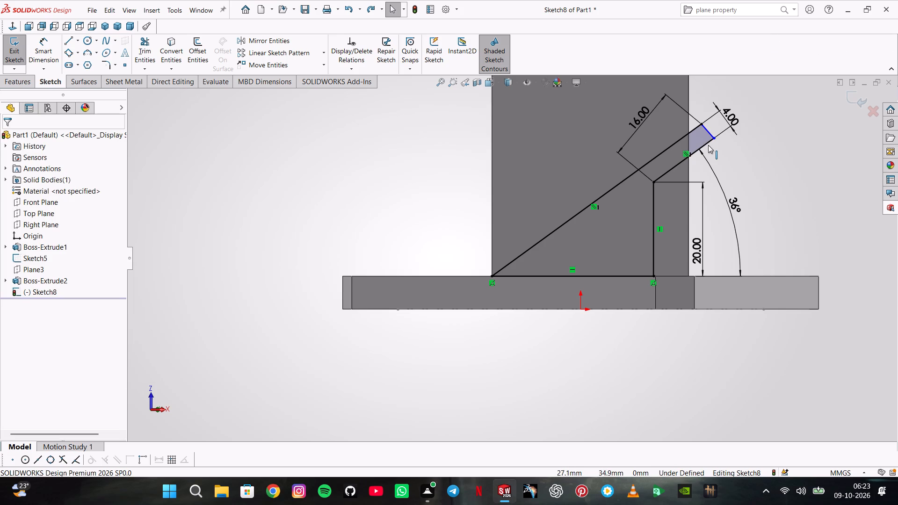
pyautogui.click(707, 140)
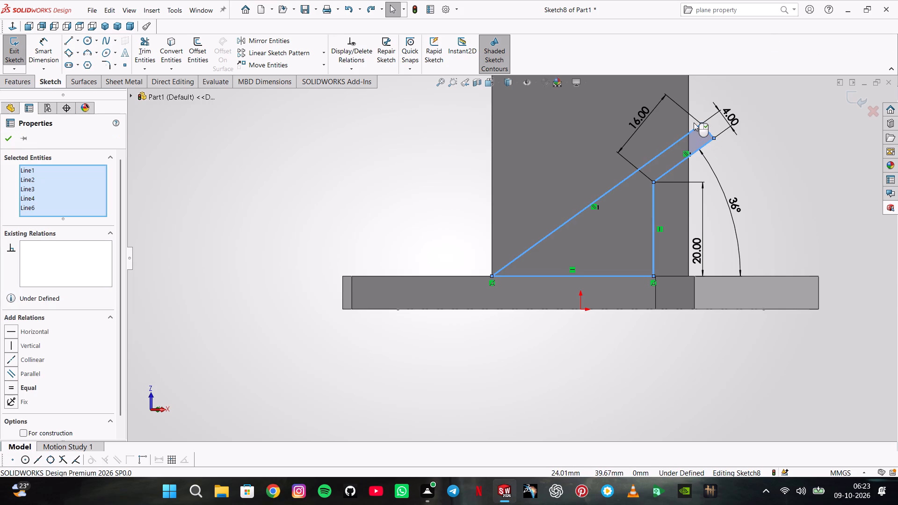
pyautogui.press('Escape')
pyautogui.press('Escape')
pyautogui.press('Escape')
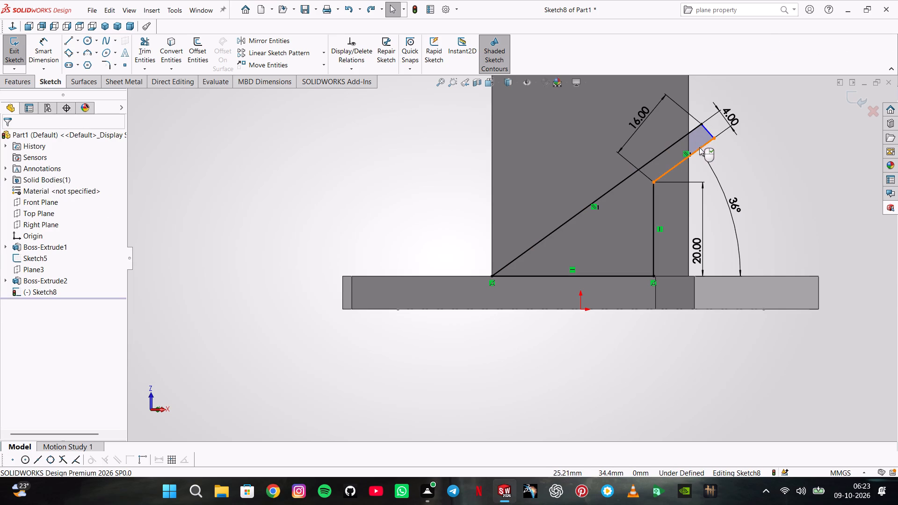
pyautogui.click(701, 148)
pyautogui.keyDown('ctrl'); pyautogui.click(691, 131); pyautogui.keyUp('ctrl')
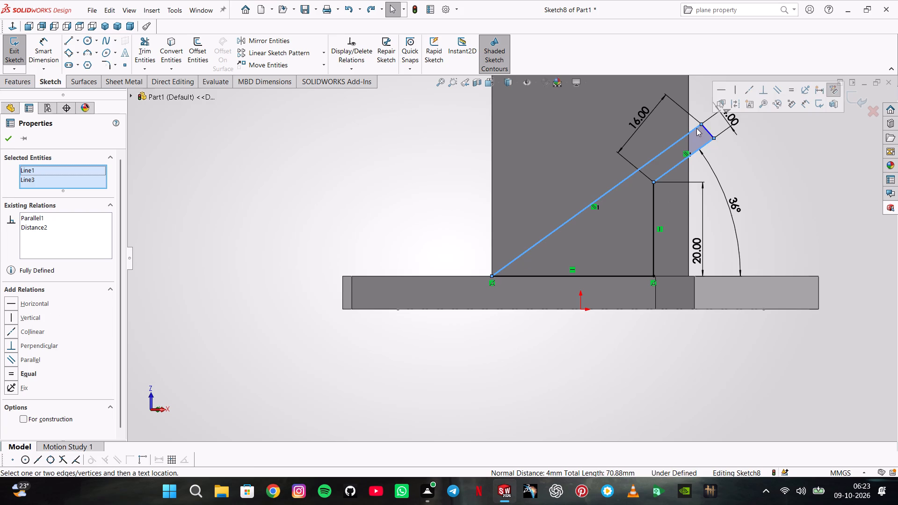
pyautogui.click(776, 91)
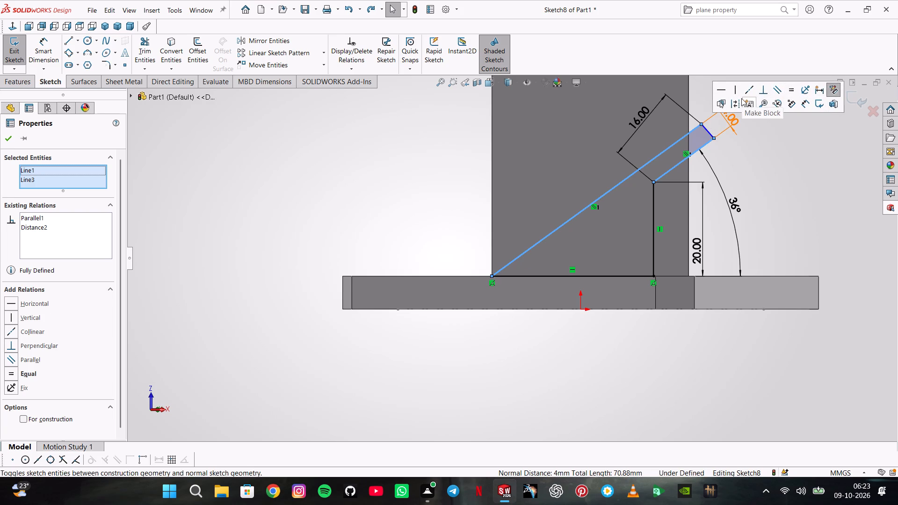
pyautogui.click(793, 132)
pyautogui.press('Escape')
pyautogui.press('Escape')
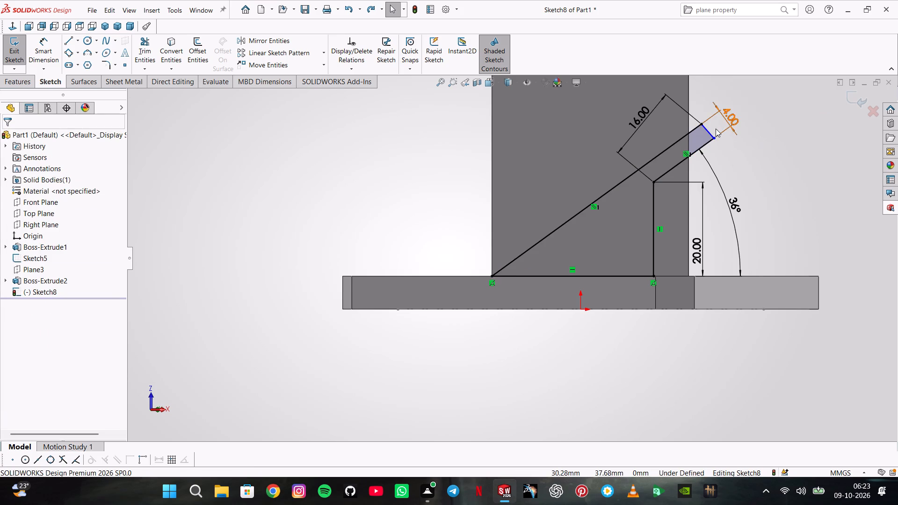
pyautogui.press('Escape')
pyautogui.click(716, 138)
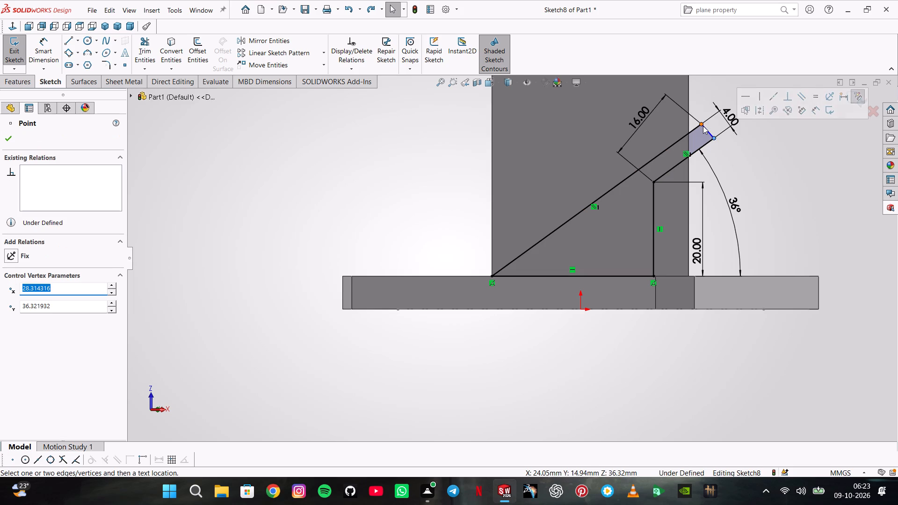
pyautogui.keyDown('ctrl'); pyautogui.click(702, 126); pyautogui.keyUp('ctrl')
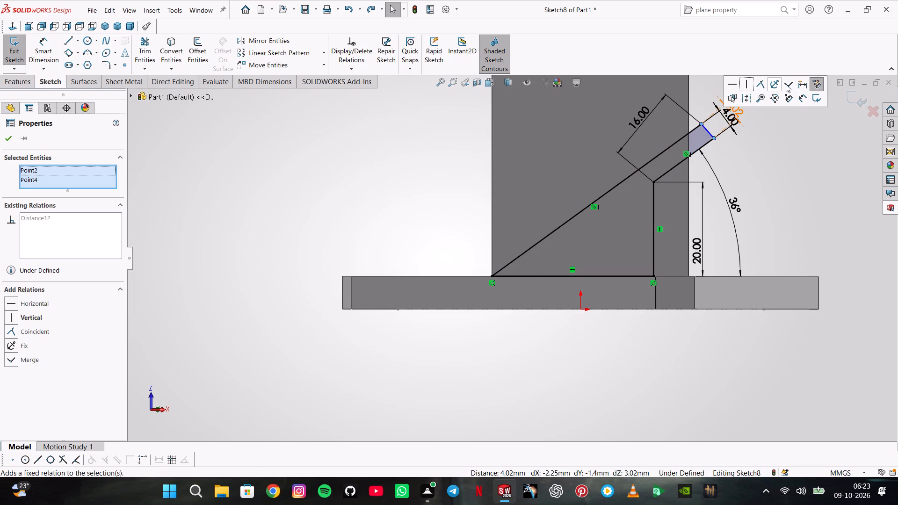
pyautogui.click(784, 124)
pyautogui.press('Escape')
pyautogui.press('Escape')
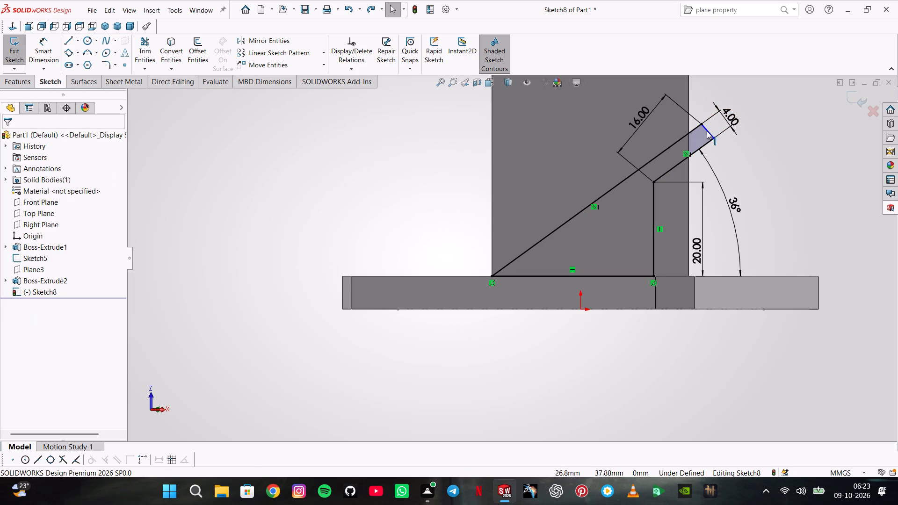
# Delete the short end line joining the two parallel diagonals.
pyautogui.click(705, 131)
pyautogui.press('Delete')
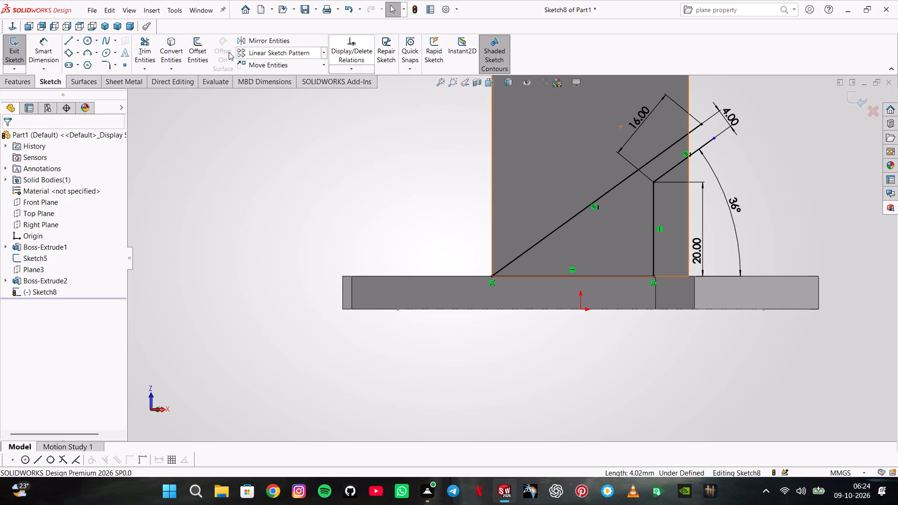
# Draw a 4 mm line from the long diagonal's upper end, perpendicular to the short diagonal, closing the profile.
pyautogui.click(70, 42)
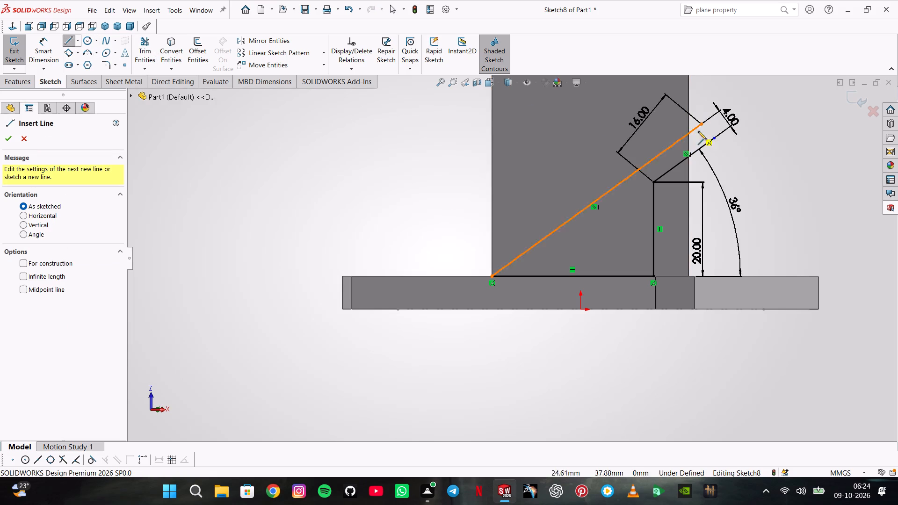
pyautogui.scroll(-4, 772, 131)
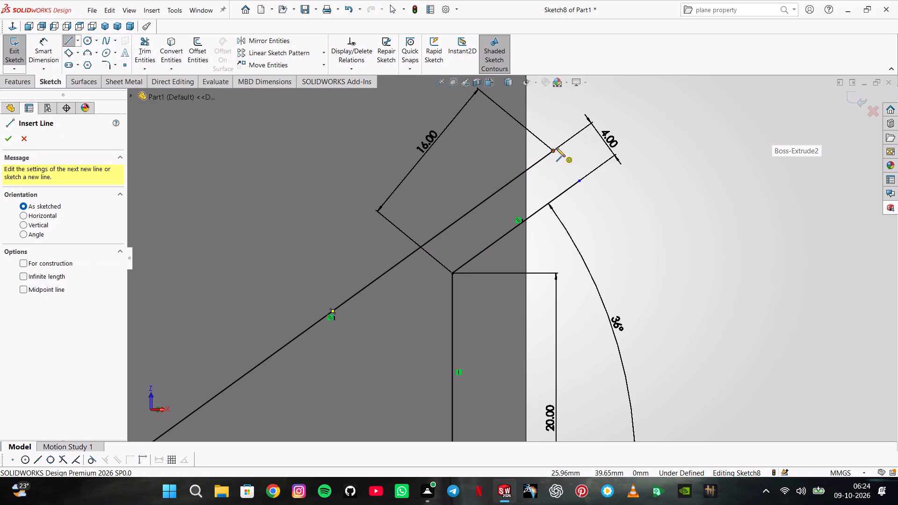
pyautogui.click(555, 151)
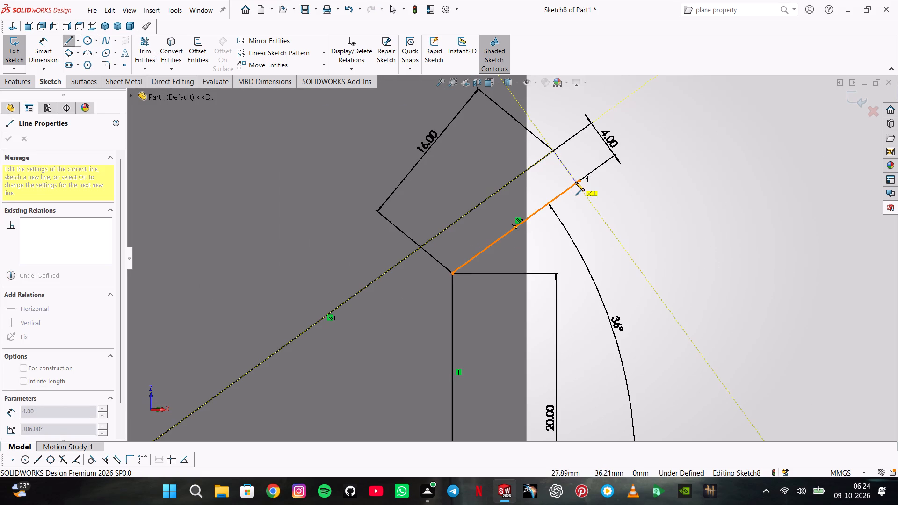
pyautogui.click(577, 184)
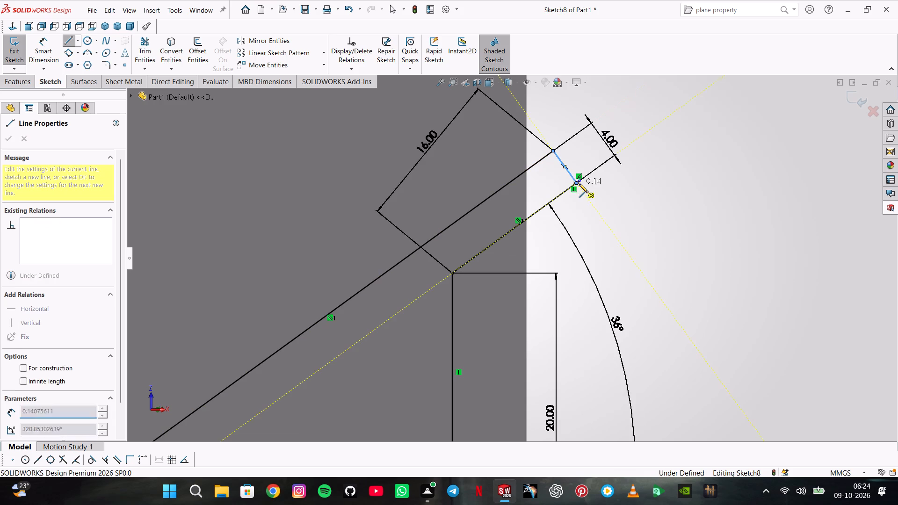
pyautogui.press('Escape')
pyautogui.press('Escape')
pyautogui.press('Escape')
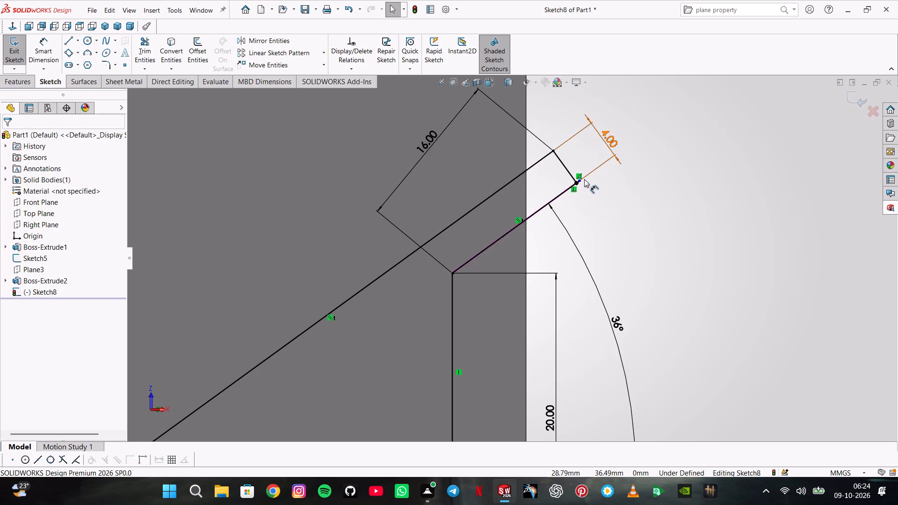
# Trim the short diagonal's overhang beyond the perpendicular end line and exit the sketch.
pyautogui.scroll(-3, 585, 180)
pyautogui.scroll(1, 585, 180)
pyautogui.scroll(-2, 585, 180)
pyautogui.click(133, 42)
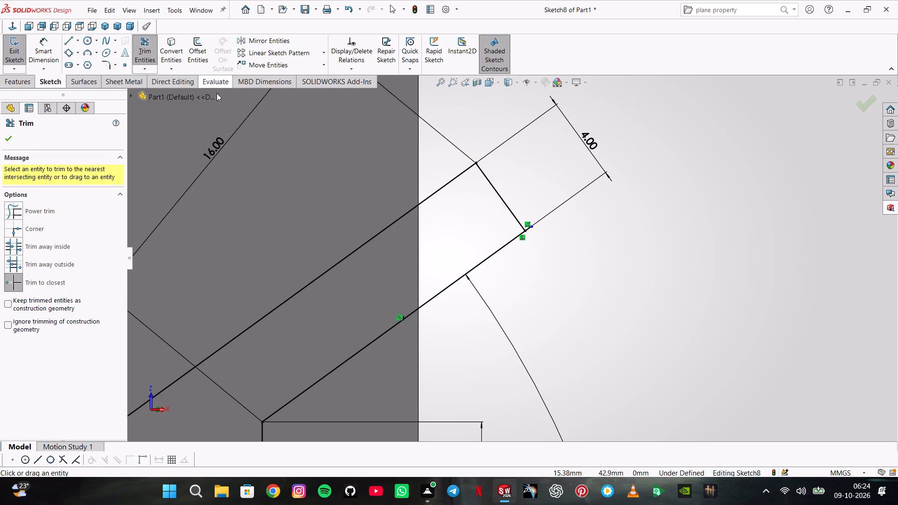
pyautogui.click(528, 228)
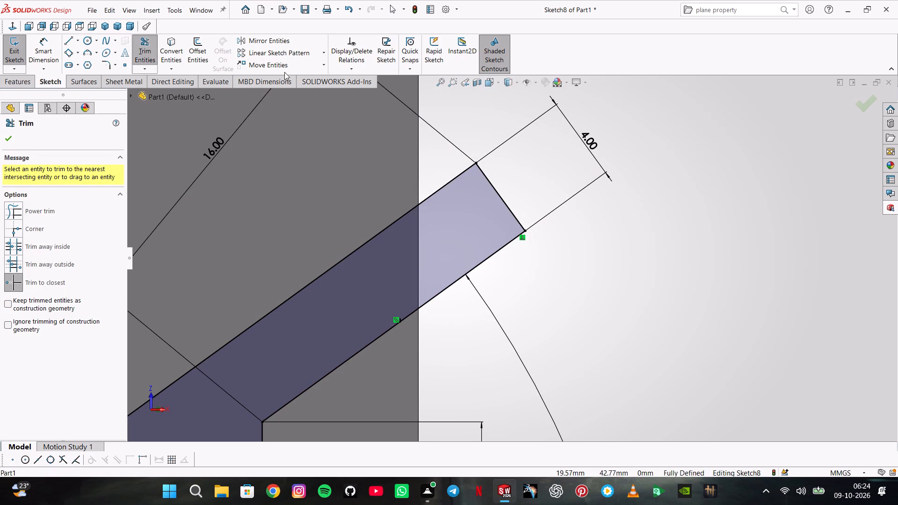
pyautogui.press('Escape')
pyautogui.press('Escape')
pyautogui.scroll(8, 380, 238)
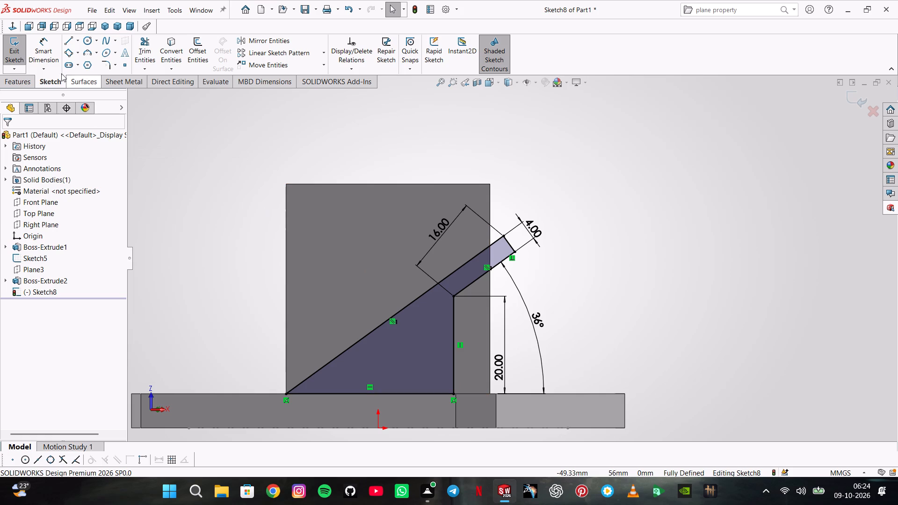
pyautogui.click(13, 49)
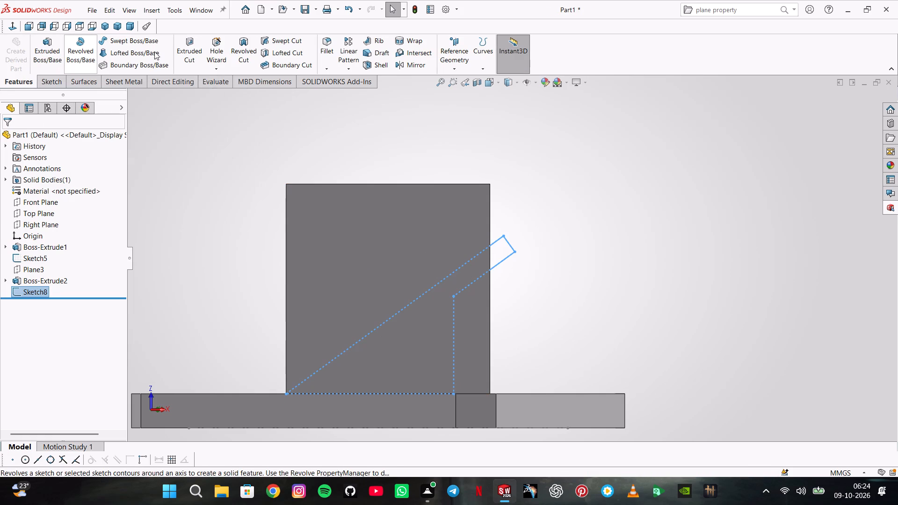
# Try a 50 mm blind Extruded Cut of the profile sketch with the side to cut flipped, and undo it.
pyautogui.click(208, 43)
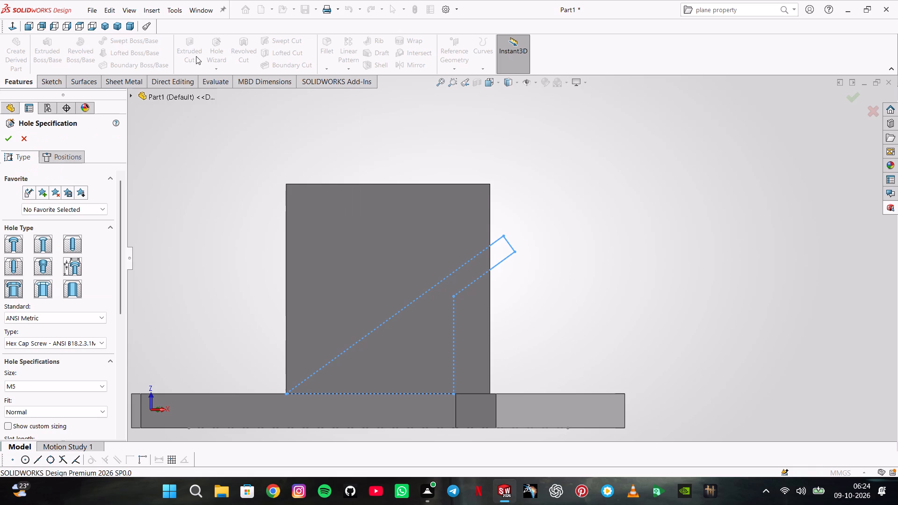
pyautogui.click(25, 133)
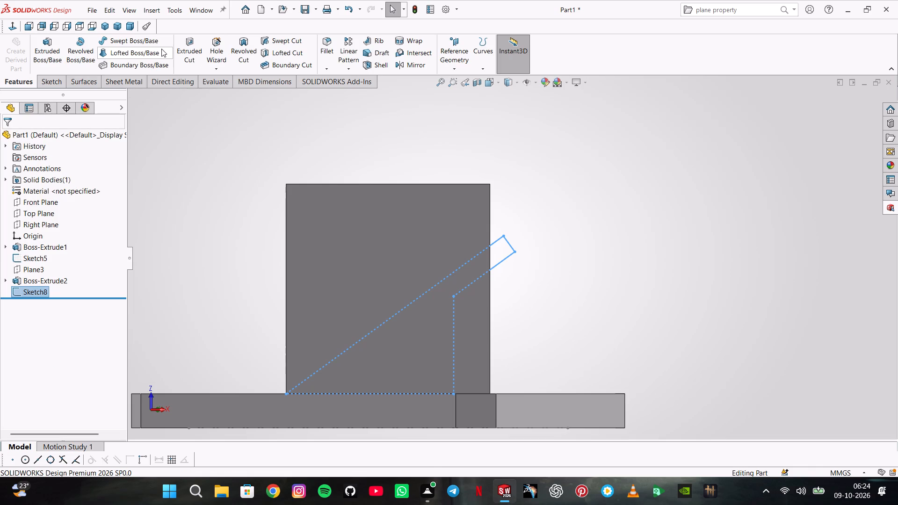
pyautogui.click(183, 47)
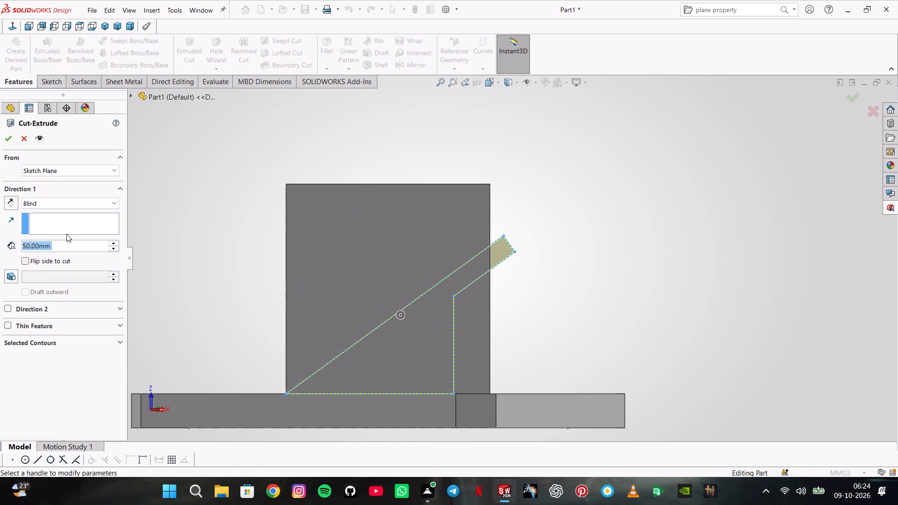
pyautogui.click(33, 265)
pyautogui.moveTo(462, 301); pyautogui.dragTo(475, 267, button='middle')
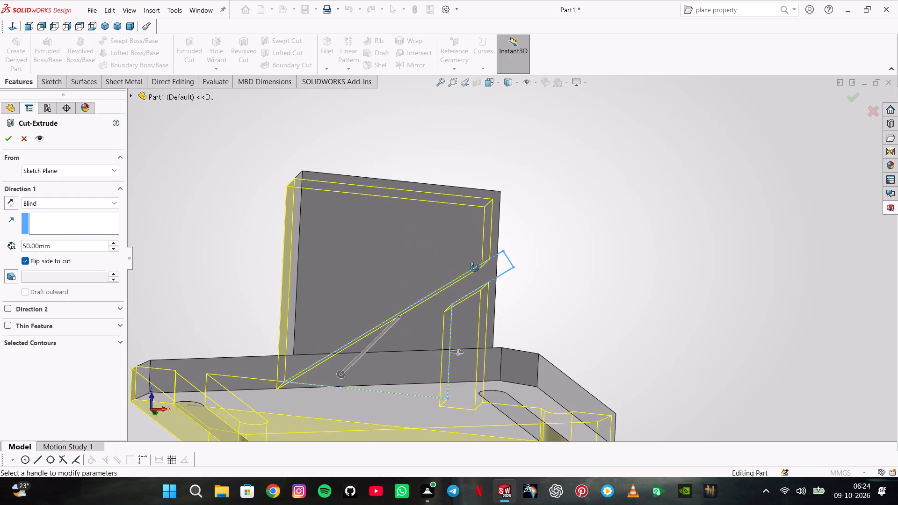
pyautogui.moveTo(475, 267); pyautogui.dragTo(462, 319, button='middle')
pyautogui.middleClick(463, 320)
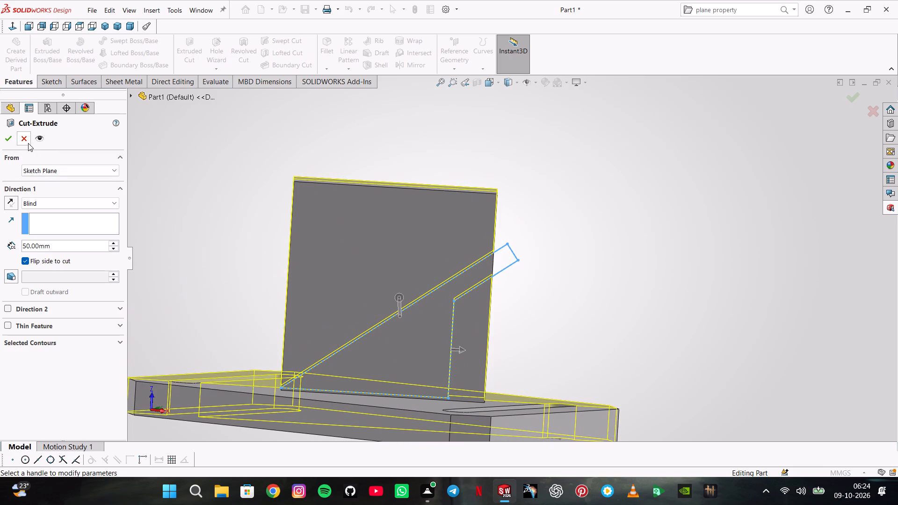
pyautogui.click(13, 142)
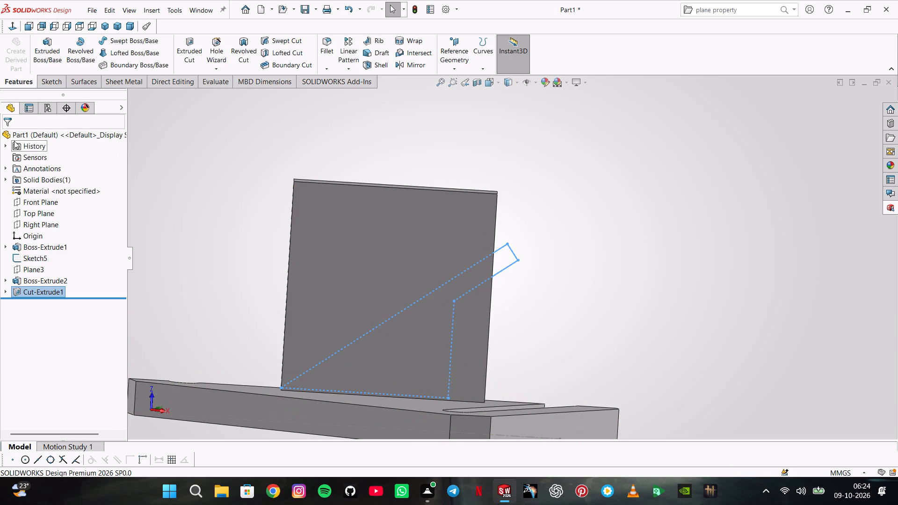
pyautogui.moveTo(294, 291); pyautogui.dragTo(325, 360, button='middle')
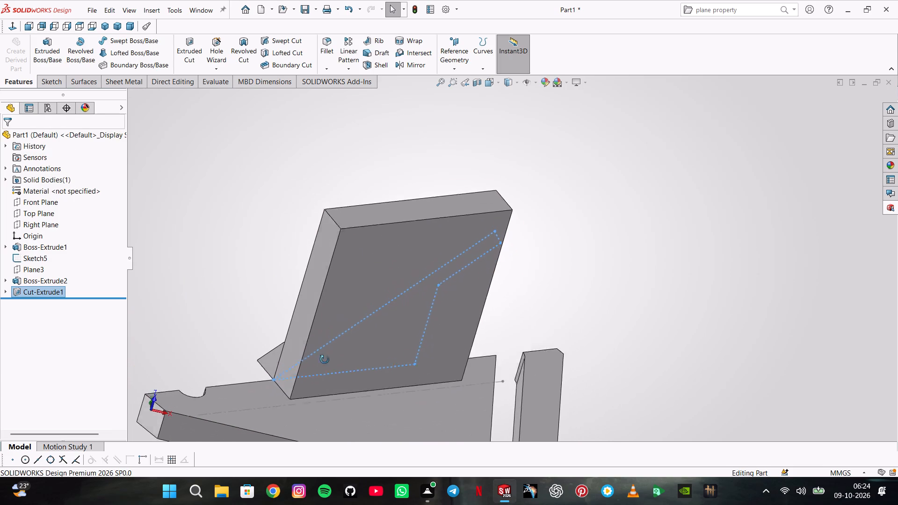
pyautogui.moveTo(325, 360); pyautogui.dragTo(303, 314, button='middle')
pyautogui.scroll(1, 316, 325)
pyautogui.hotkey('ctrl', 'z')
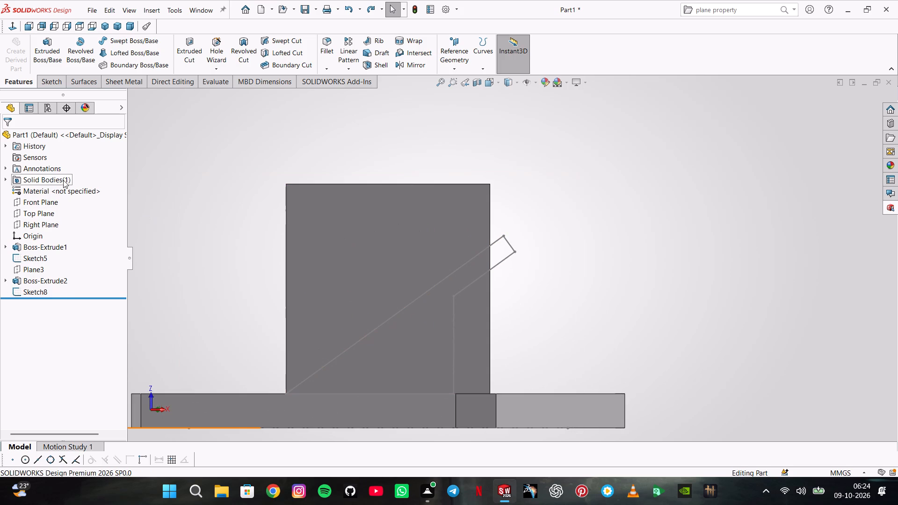
# Reopen the profile sketch for editing and convert the block's square face outline into sketch entities.
pyautogui.rightClick(35, 289)
pyautogui.click(46, 260)
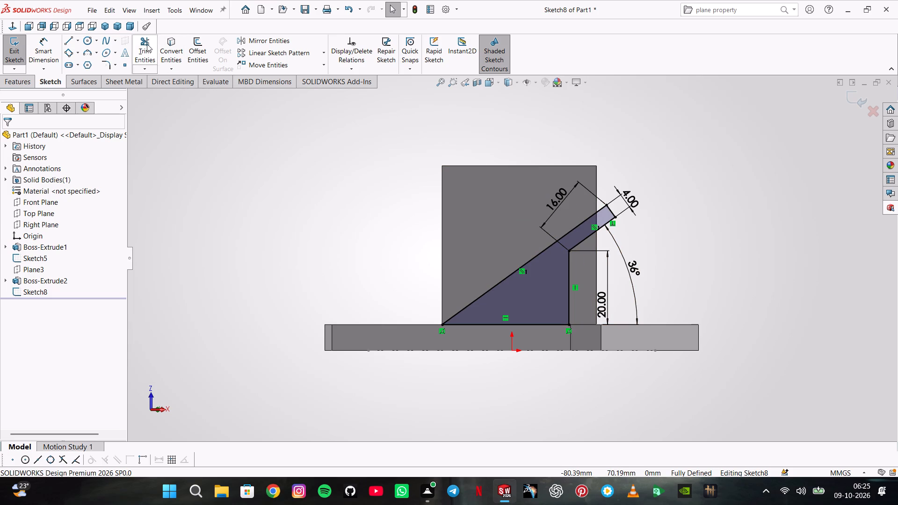
pyautogui.click(475, 228)
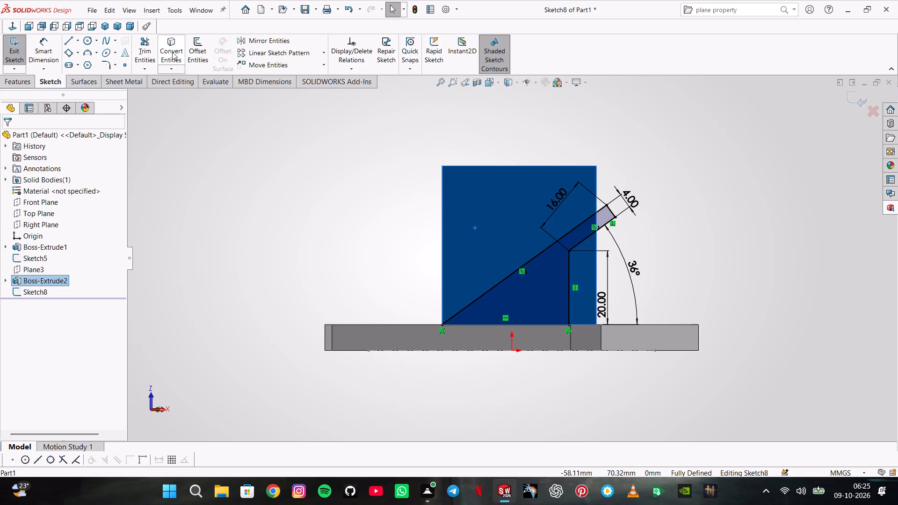
pyautogui.click(172, 52)
# Trim the end line and the parts of both diagonals that extend beyond the block's vertical edge.
pyautogui.scroll(-6, 624, 218)
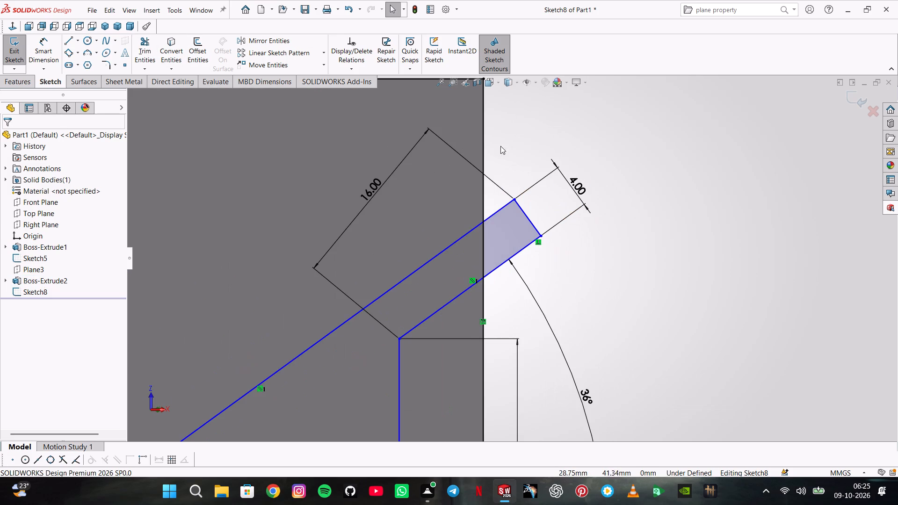
pyautogui.click(144, 47)
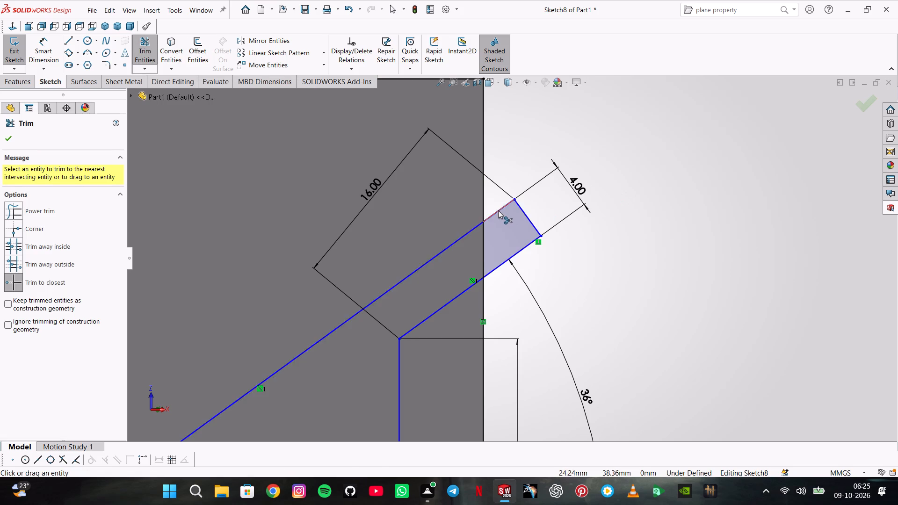
pyautogui.click(498, 210)
pyautogui.click(523, 216)
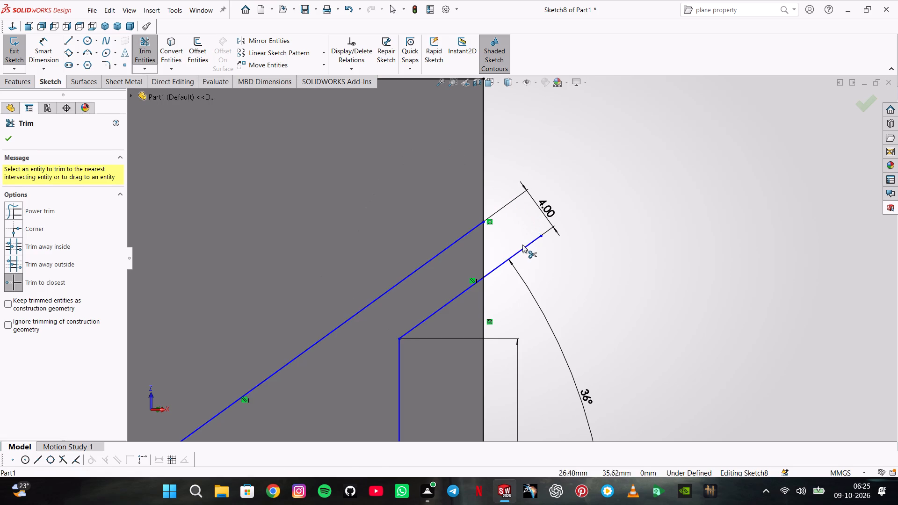
pyautogui.click(521, 248)
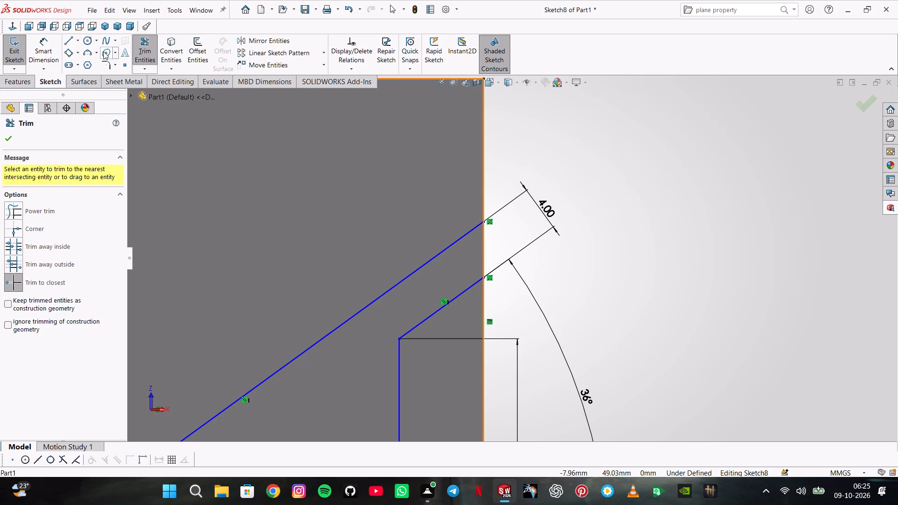
# Dimension the distance from the vertical line's top corner to the long diagonal's end on the block edge as 16 mm.
pyautogui.scroll(2, 73, 41)
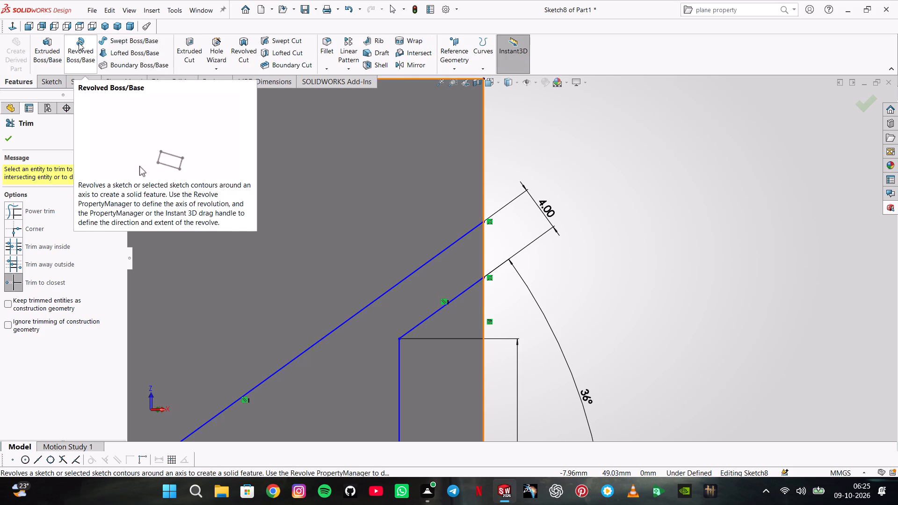
pyautogui.scroll(-1, 123, 62)
pyautogui.click(54, 49)
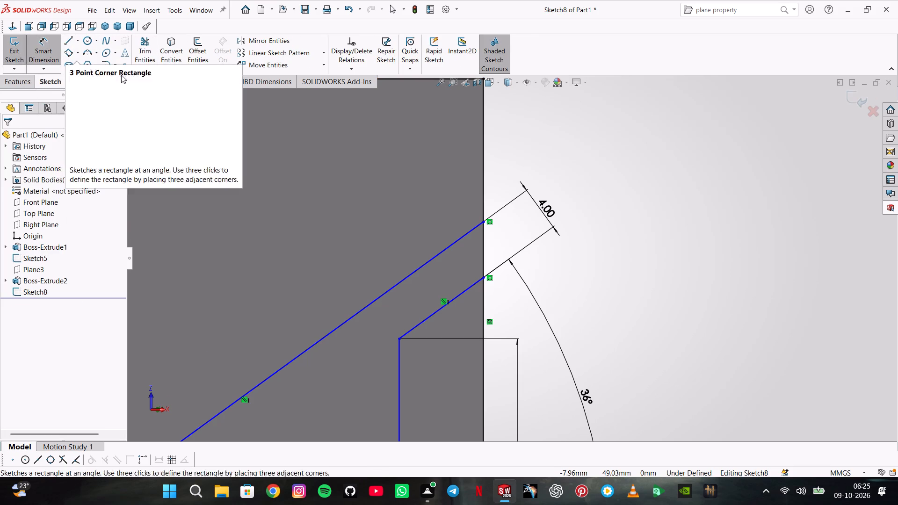
pyautogui.scroll(2, 511, 236)
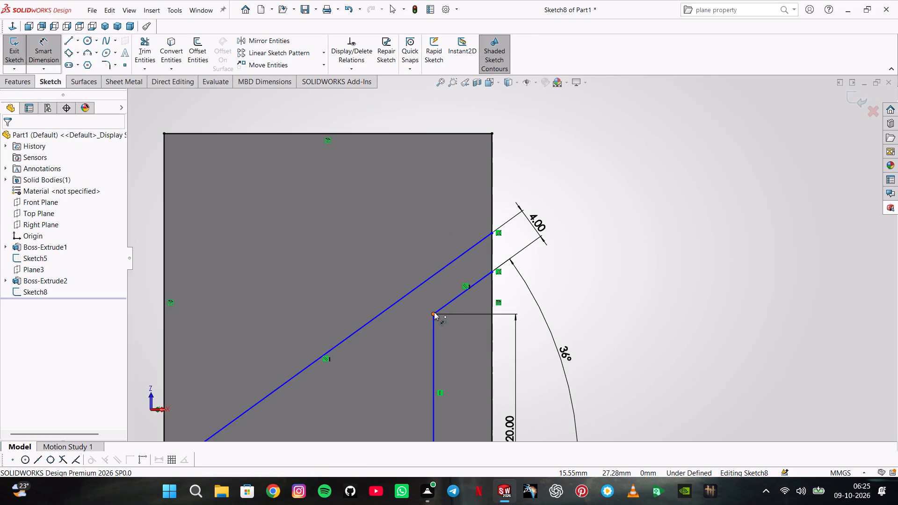
pyautogui.click(434, 312)
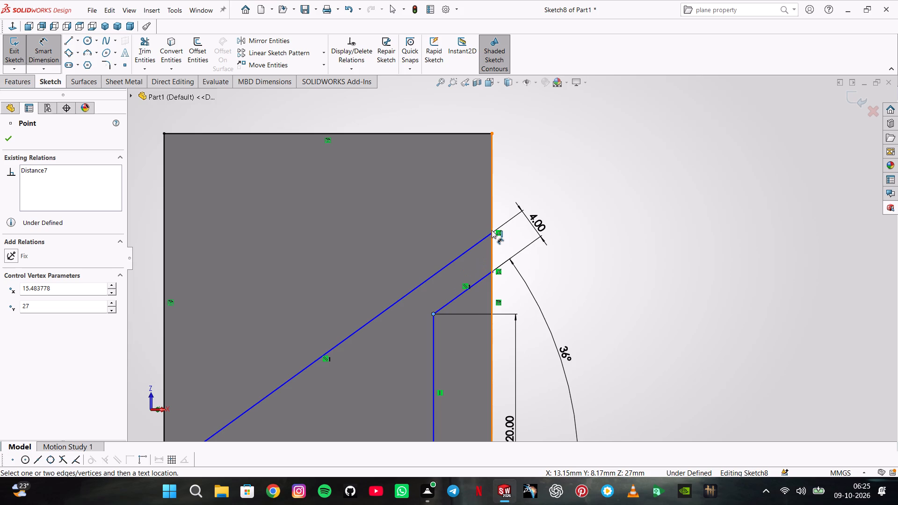
pyautogui.click(491, 232)
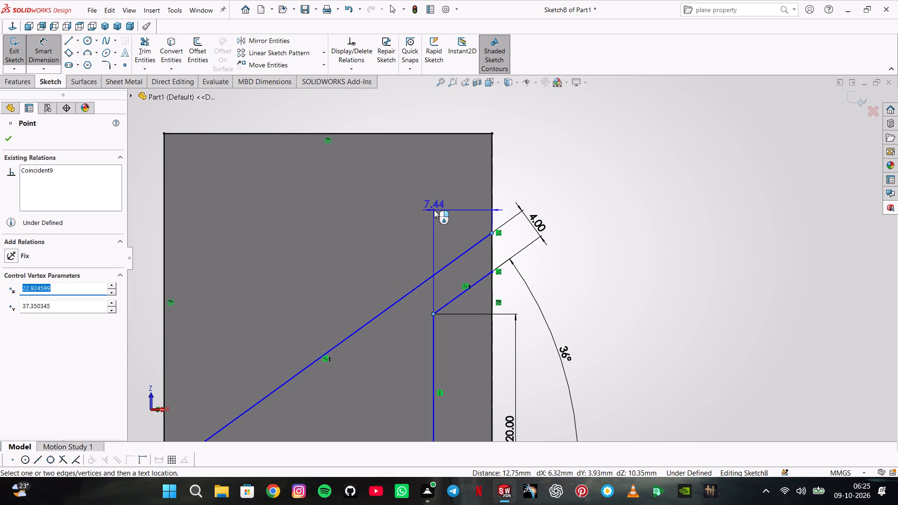
pyautogui.click(423, 212)
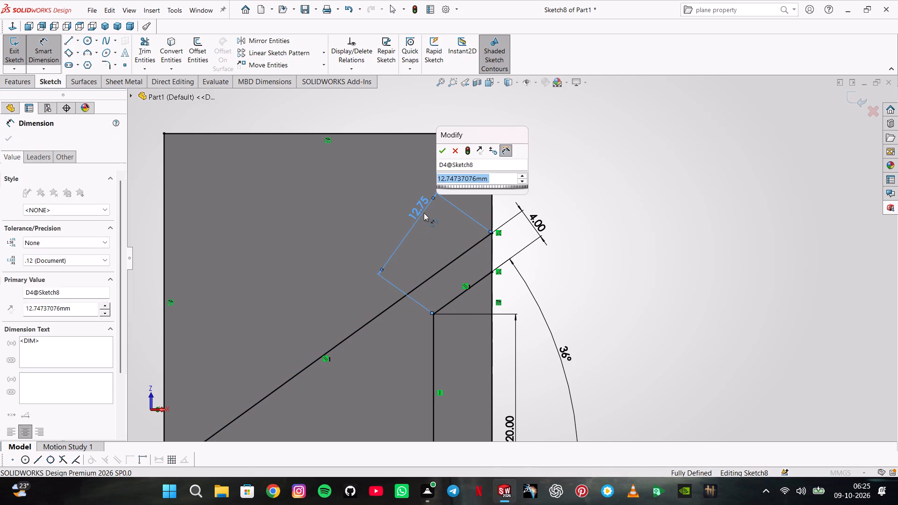
pyautogui.write('16')
pyautogui.press('Return')
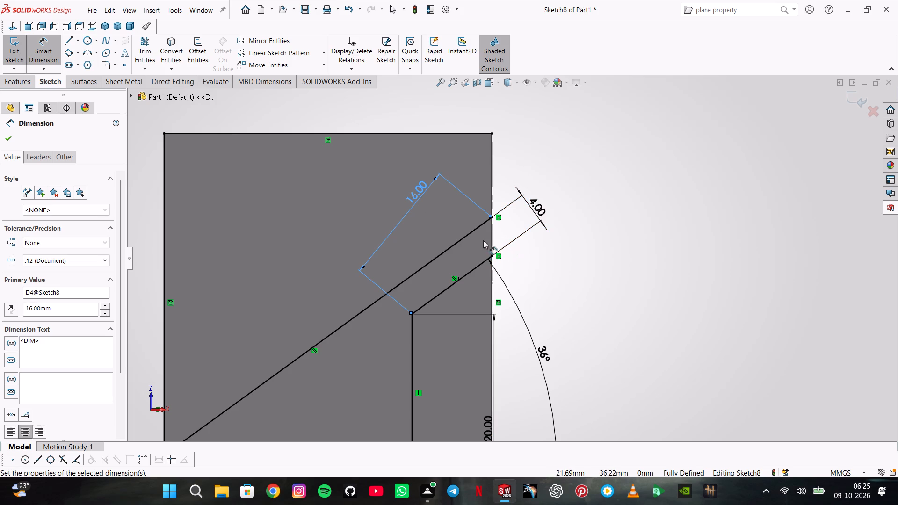
# Add a driven angle dimension between the long diagonal and the block outline's bottom line.
pyautogui.scroll(2, 484, 240)
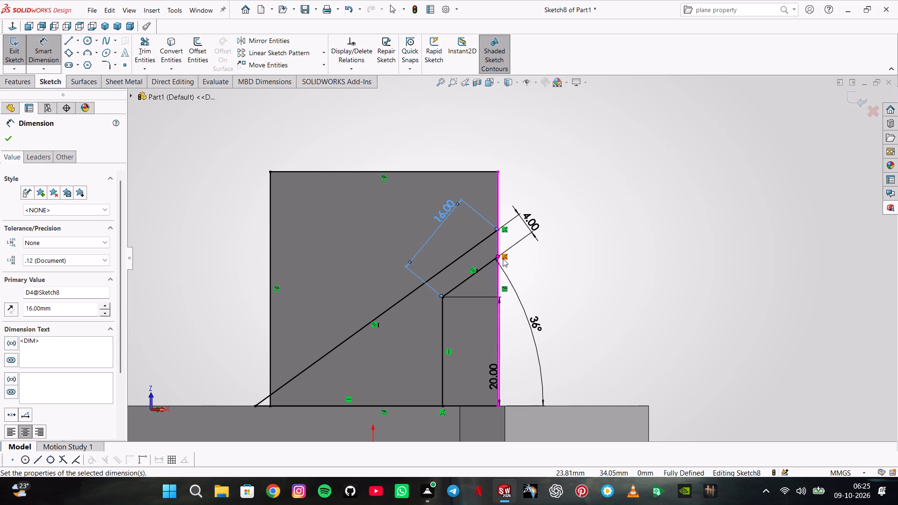
pyautogui.click(474, 247)
pyautogui.click(453, 406)
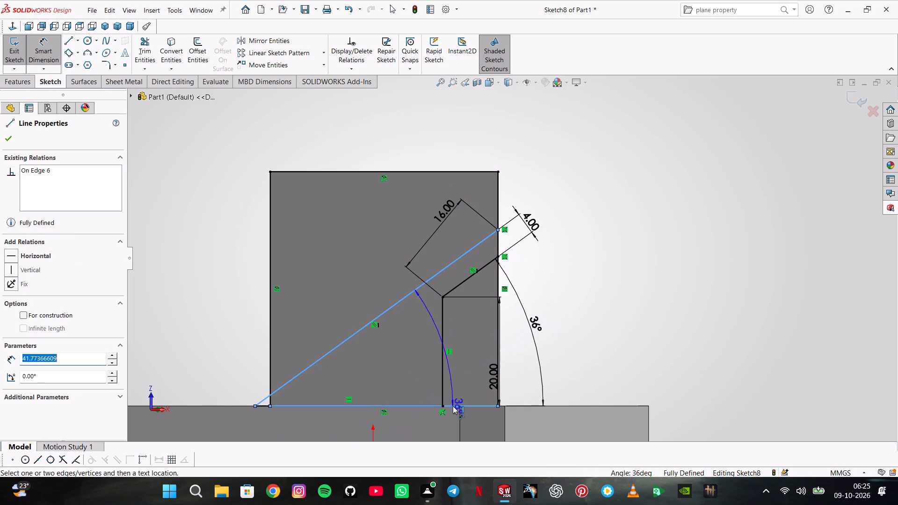
pyautogui.click(565, 352)
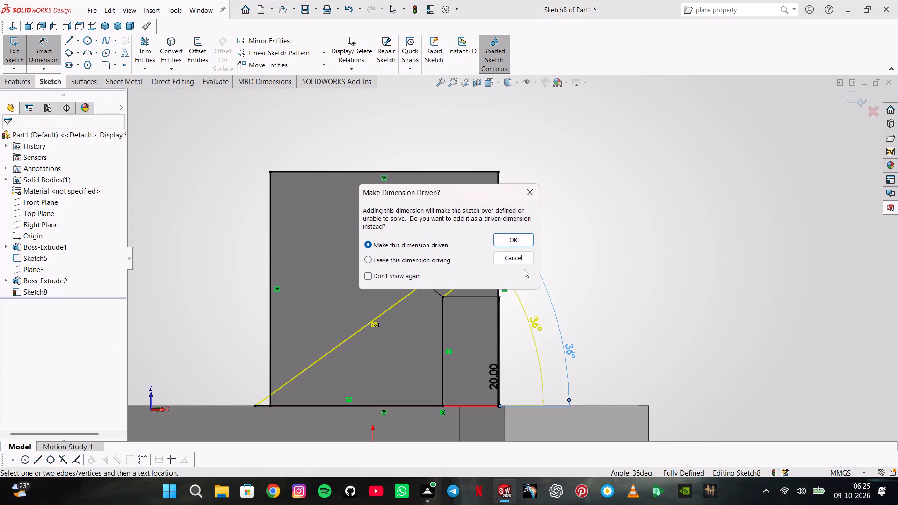
pyautogui.click(520, 243)
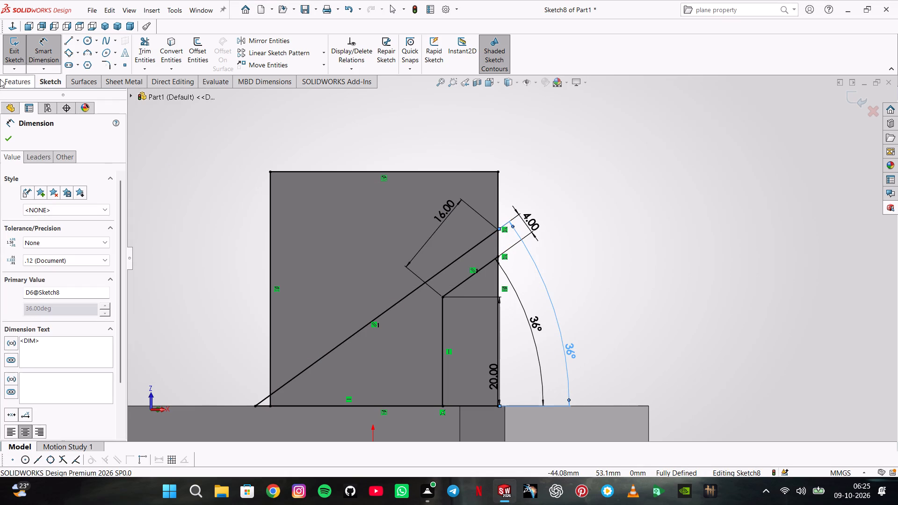
pyautogui.click(10, 133)
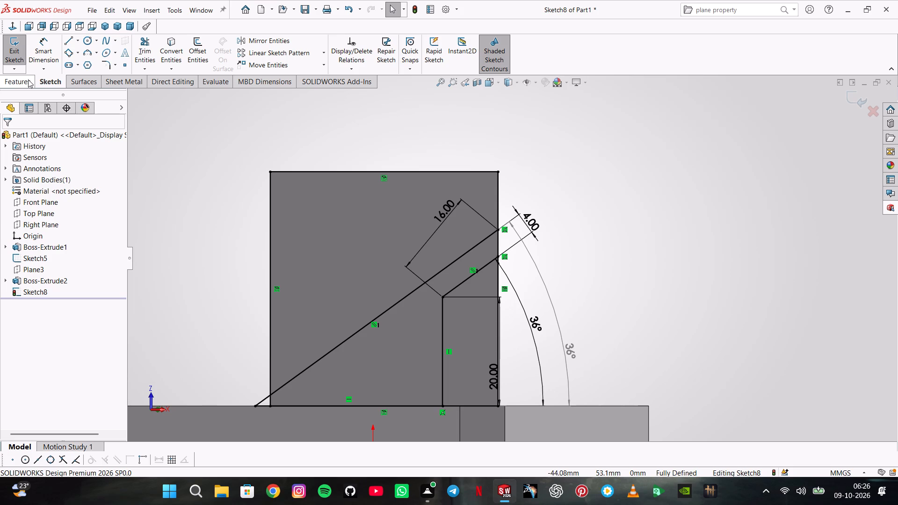
# Extrude-cut the region above the long diagonal and the lower region beside the vertical line, using Through All - Both.
pyautogui.click(32, 83)
pyautogui.click(190, 49)
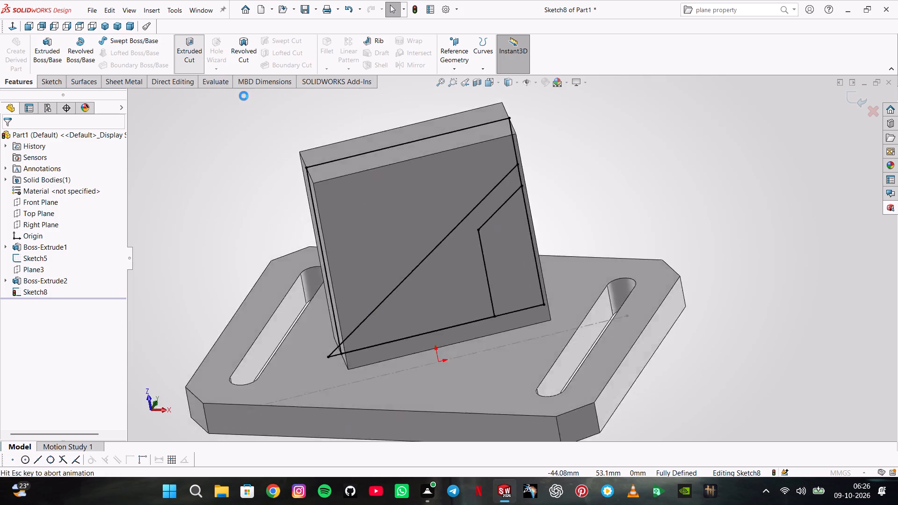
pyautogui.click(485, 209)
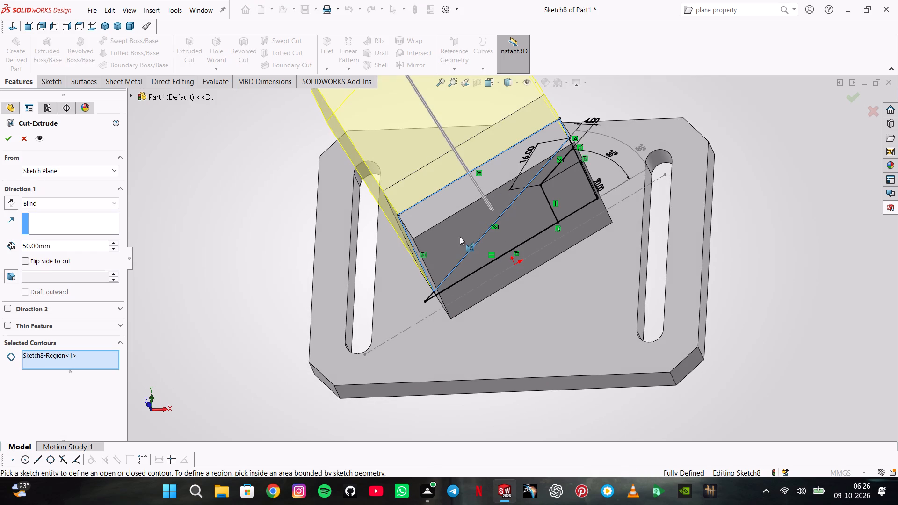
pyautogui.moveTo(461, 236); pyautogui.dragTo(436, 144, button='middle')
pyautogui.moveTo(536, 211); pyautogui.dragTo(541, 175, button='middle')
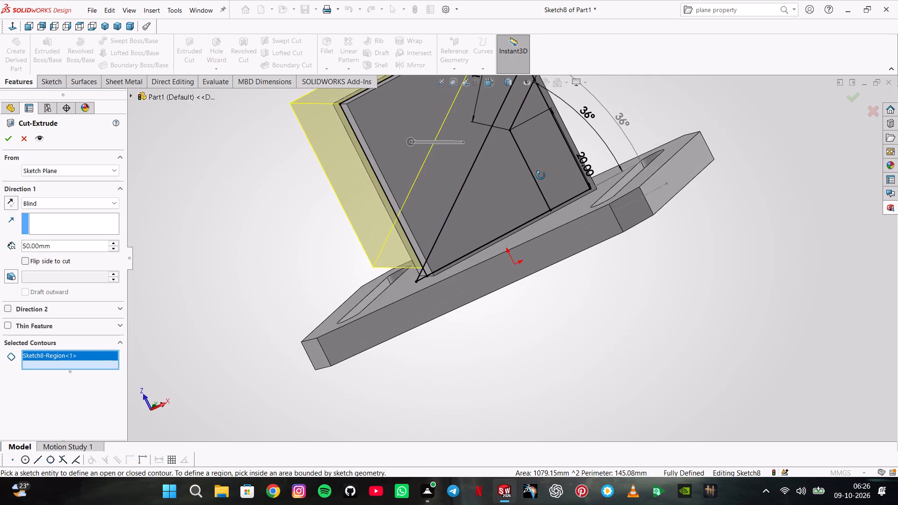
pyautogui.moveTo(541, 175); pyautogui.dragTo(516, 161, button='middle')
pyautogui.scroll(-4, 529, 147)
pyautogui.moveTo(555, 134); pyautogui.dragTo(562, 133, button='middle')
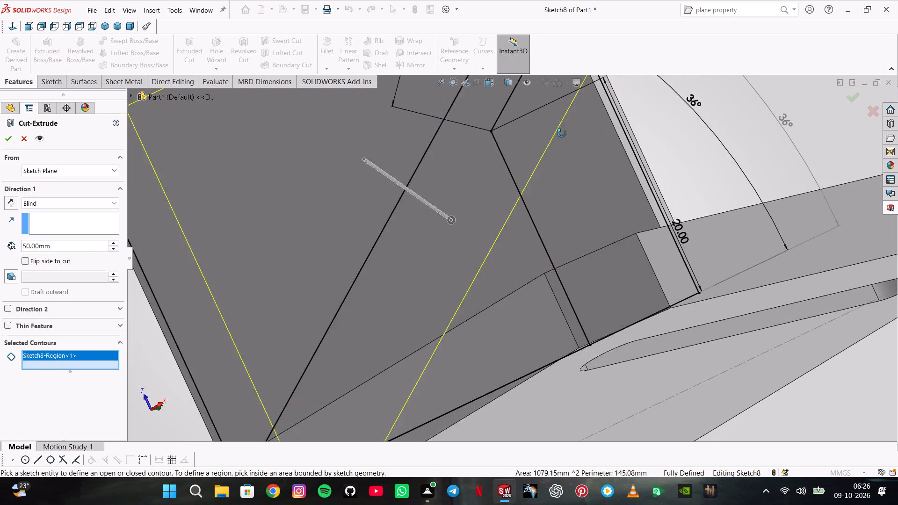
pyautogui.moveTo(562, 133); pyautogui.dragTo(594, 127, button='middle')
pyautogui.click(572, 155)
pyautogui.moveTo(572, 155); pyautogui.dragTo(561, 173, button='middle')
pyautogui.scroll(4, 561, 173)
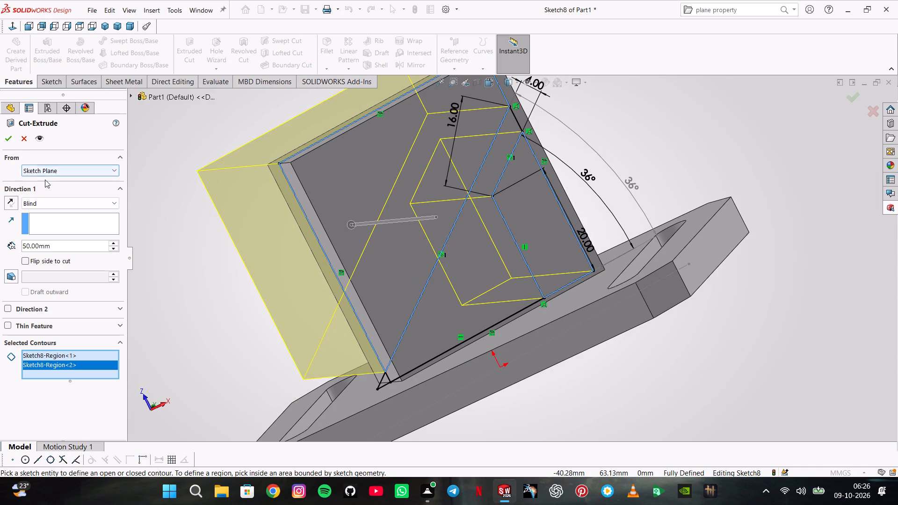
pyautogui.click(57, 200)
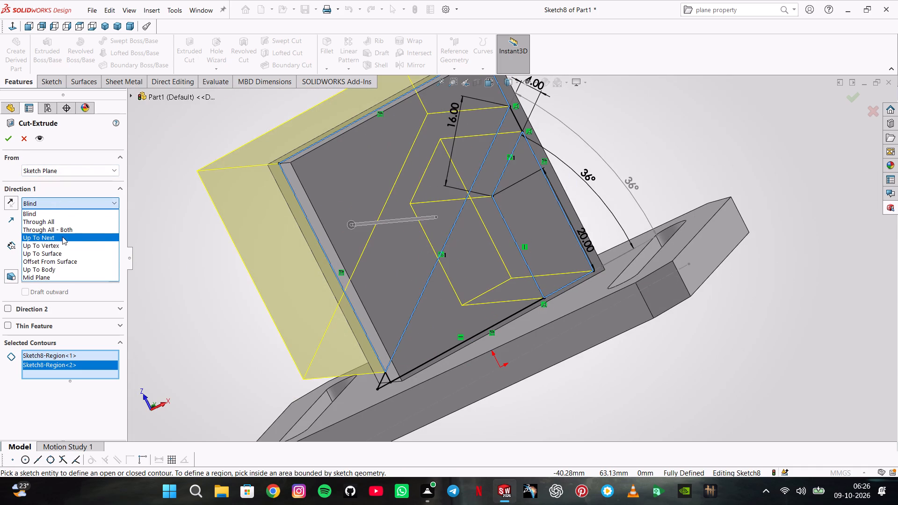
pyautogui.click(64, 231)
pyautogui.click(3, 143)
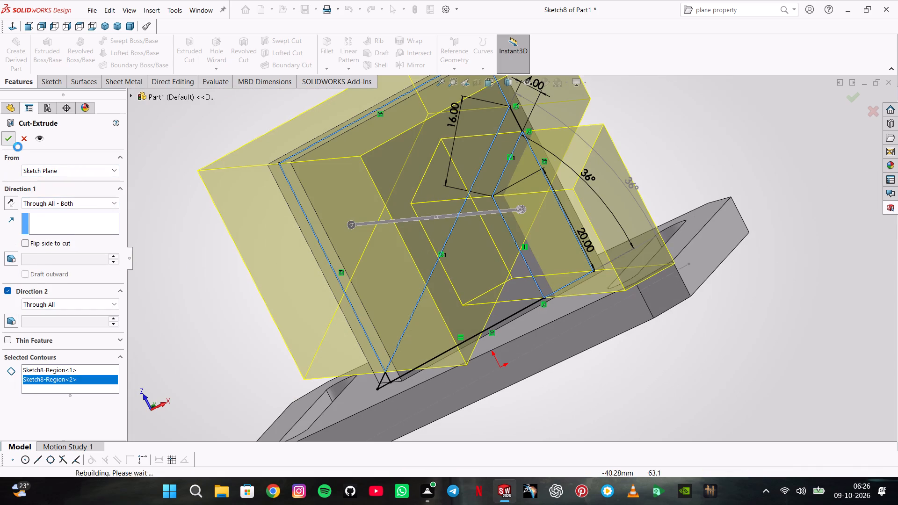
# Start a sketch on the arm's sloped top face and draw two concentric circles, about 12 mm and 5 mm in diameter, near its upper end.
pyautogui.moveTo(629, 150); pyautogui.dragTo(636, 156, button='middle')
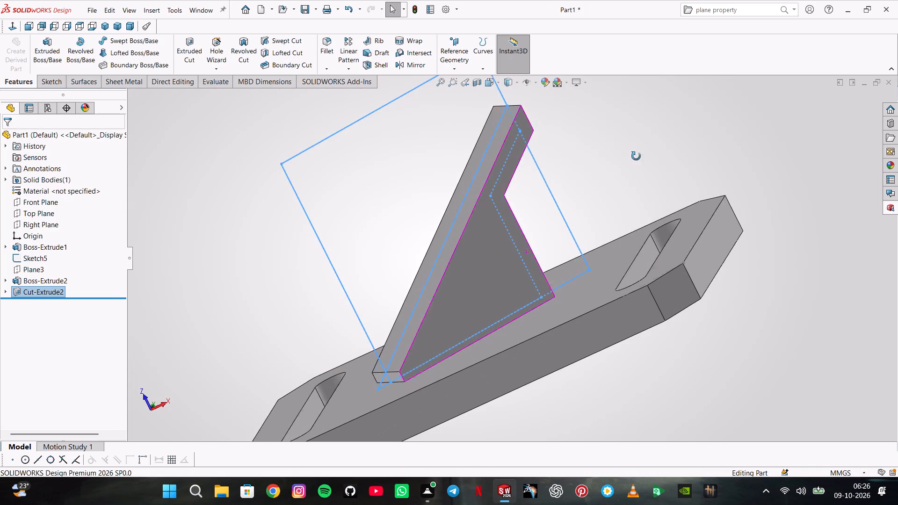
pyautogui.moveTo(636, 156); pyautogui.dragTo(694, 217, button='middle')
pyautogui.click(698, 183)
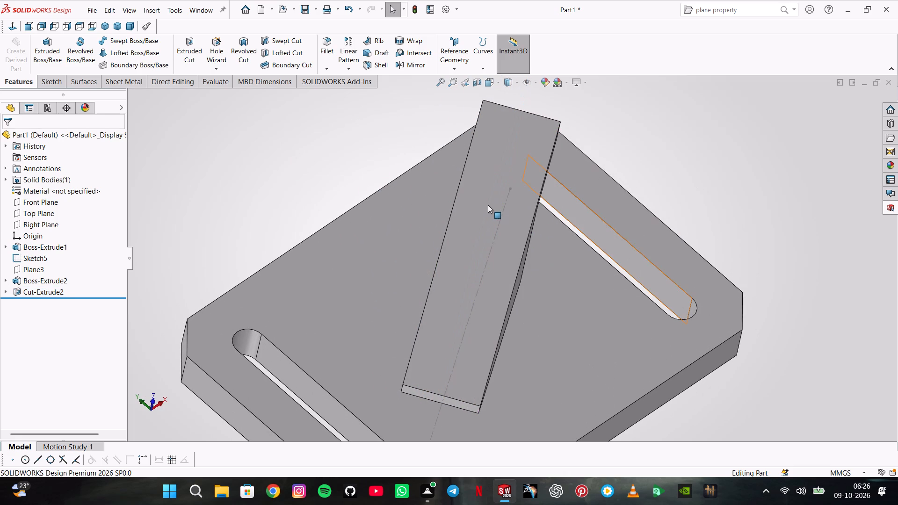
pyautogui.click(488, 205)
pyautogui.click(531, 178)
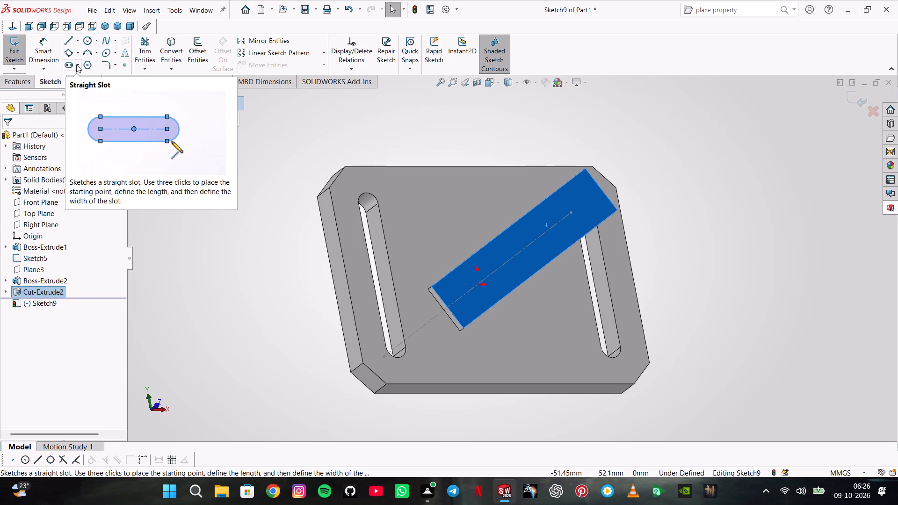
pyautogui.click(88, 43)
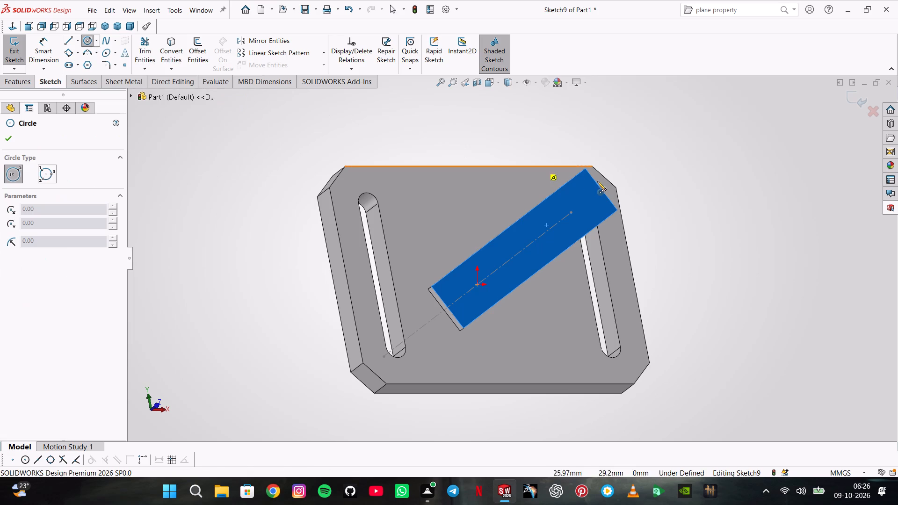
pyautogui.click(576, 209)
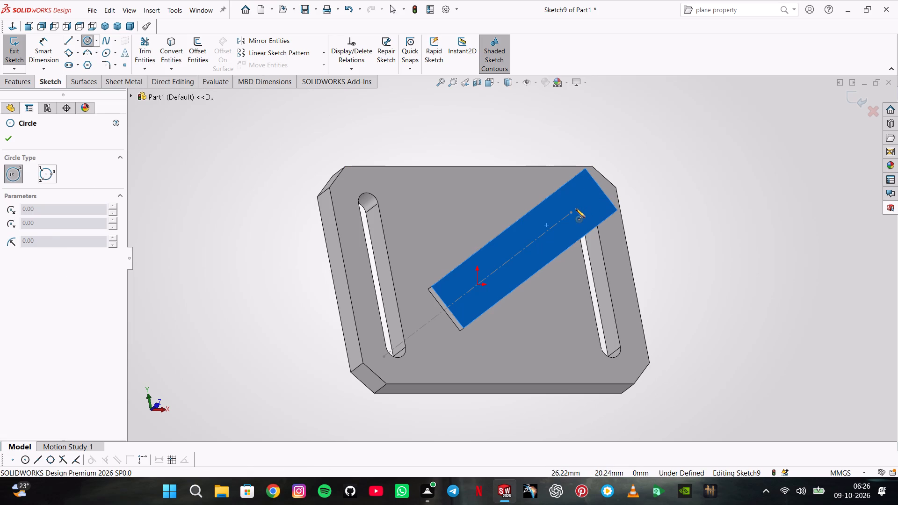
pyautogui.click(590, 191)
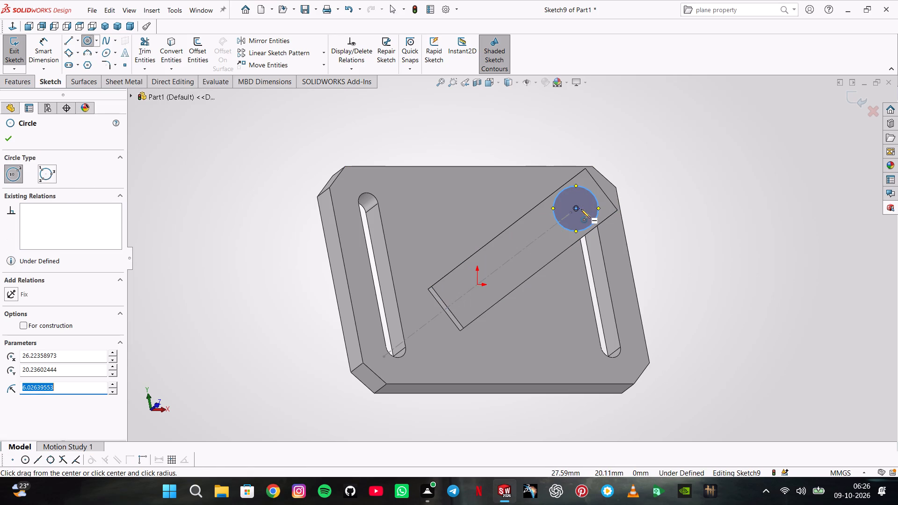
pyautogui.click(575, 207)
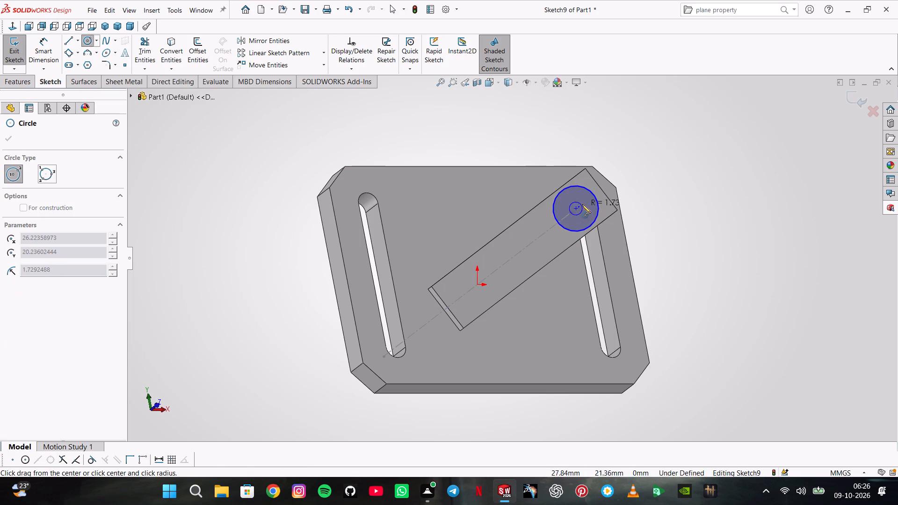
pyautogui.click(583, 202)
pyautogui.press('Escape')
pyautogui.press('Escape')
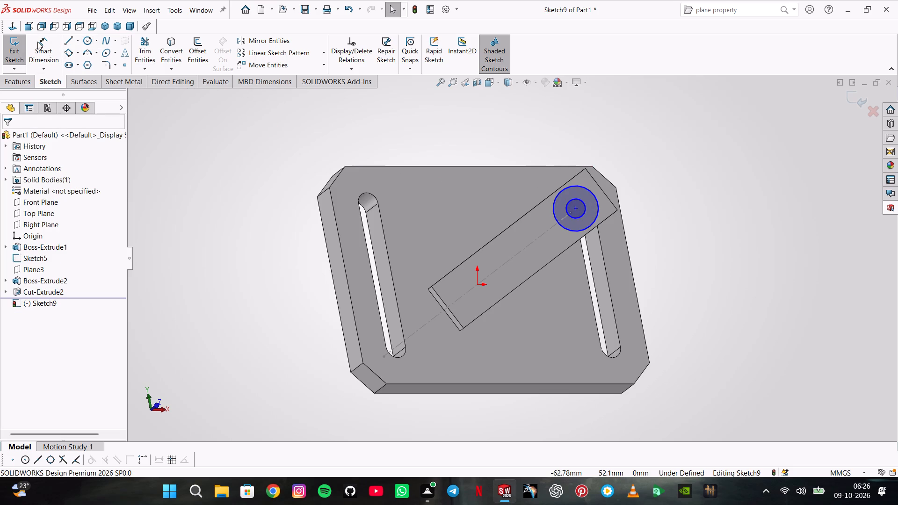
# Dimension the outer circle's diameter as 14 mm and the inner circle's diameter as 8 mm.
pyautogui.click(37, 42)
pyautogui.click(586, 186)
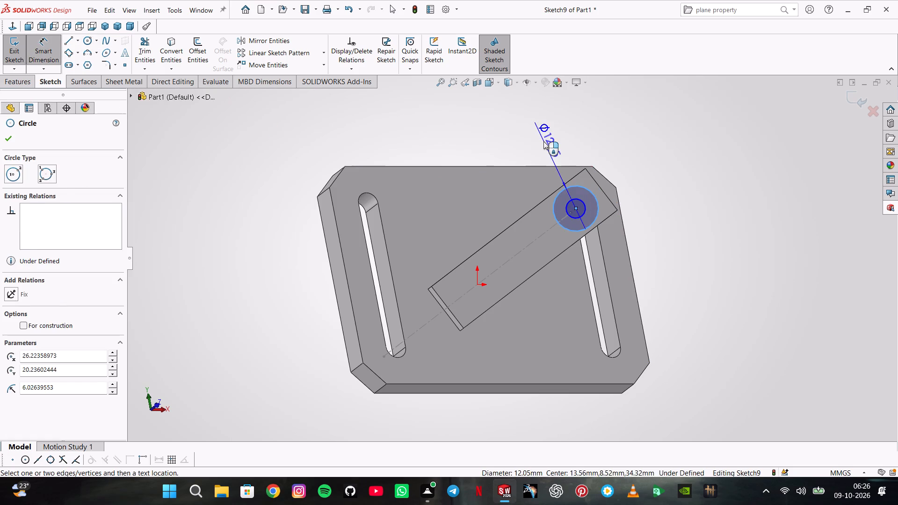
pyautogui.click(543, 141)
pyautogui.write('14')
pyautogui.press('Return')
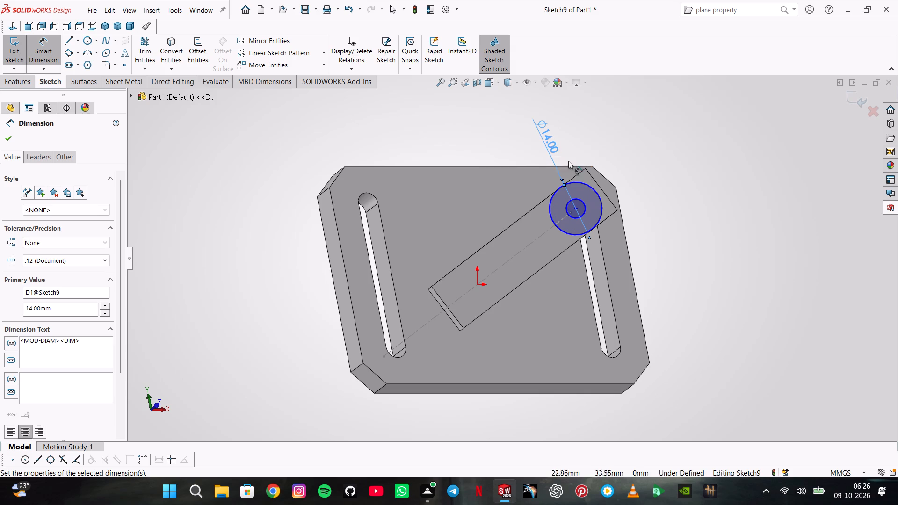
pyautogui.click(585, 202)
pyautogui.click(529, 152)
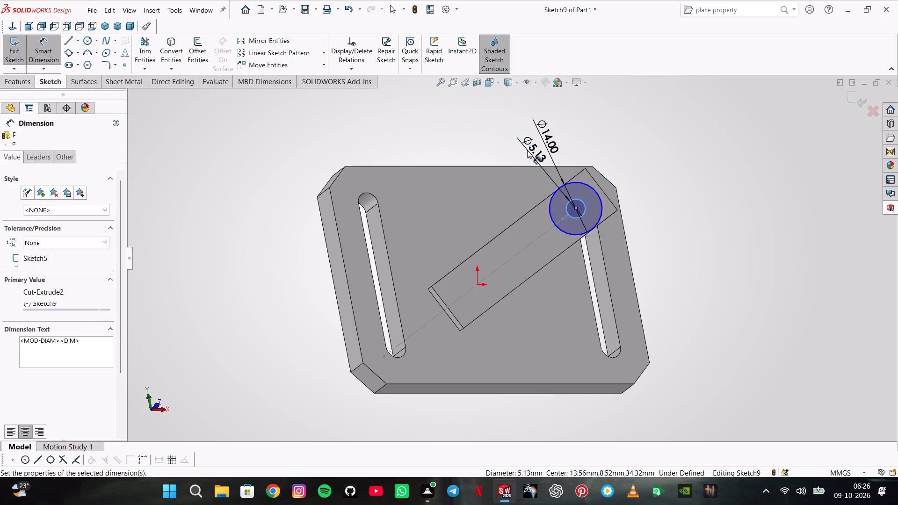
pyautogui.press('8')
pyautogui.press('Return')
pyautogui.press('Escape')
pyautogui.press('Escape')
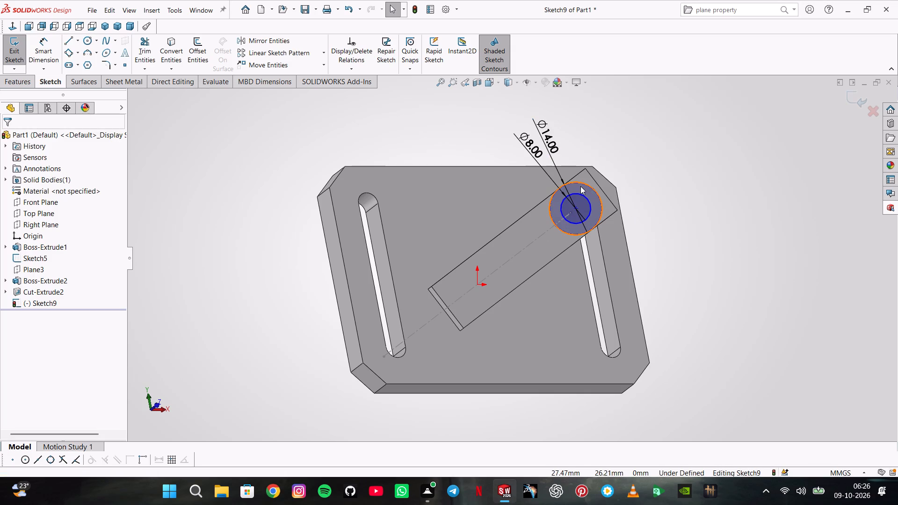
# Make the 14 mm circle tangent to the short upper end edge of the sloped face.
pyautogui.click(581, 183)
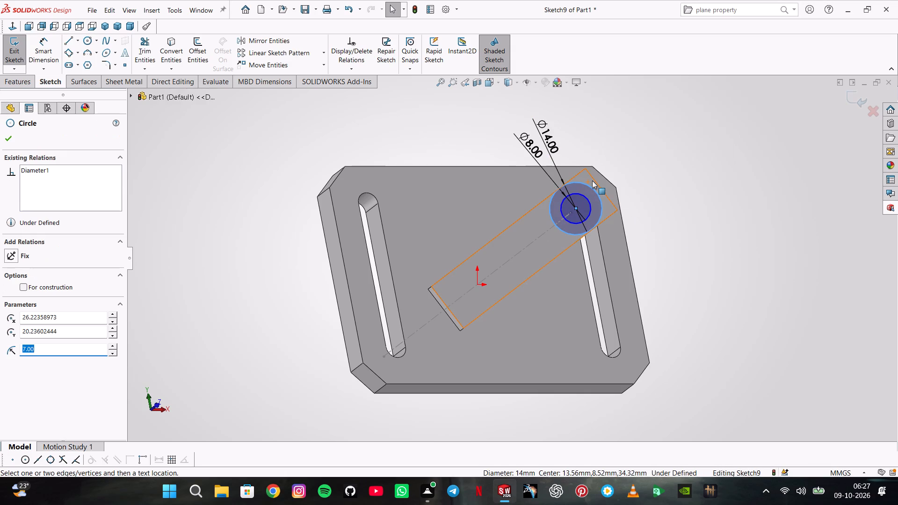
pyautogui.keyDown('ctrl'); pyautogui.click(594, 180); pyautogui.keyUp('ctrl')
pyautogui.press('`')
pyautogui.press('`')
pyautogui.press('Escape')
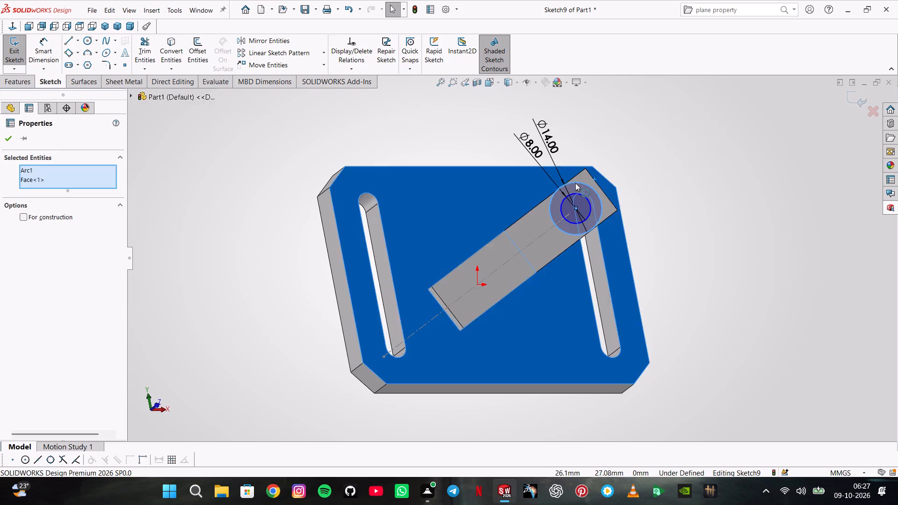
pyautogui.press('Escape')
pyautogui.press('Escape')
pyautogui.scroll(-5, 596, 184)
pyautogui.press('Escape')
pyautogui.press('Escape')
pyautogui.click(534, 213)
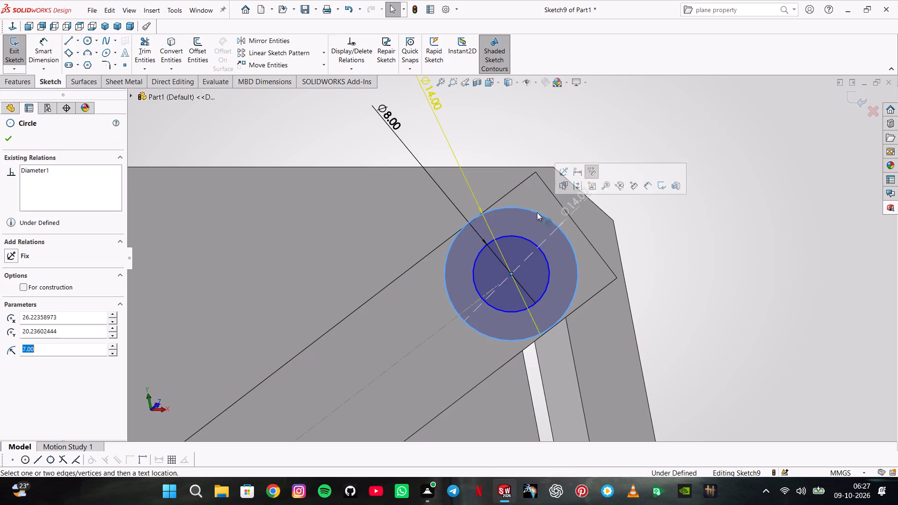
pyautogui.keyDown('ctrl'); pyautogui.click(554, 196); pyautogui.keyUp('ctrl')
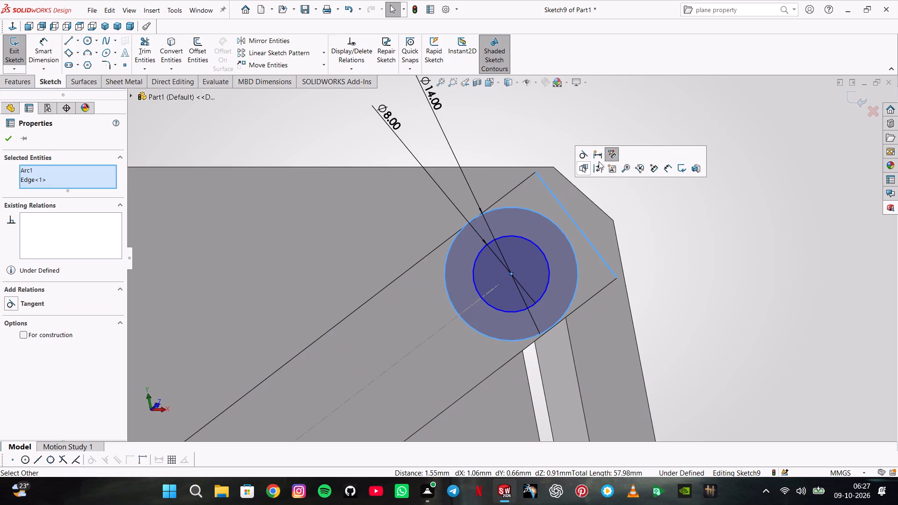
pyautogui.click(581, 153)
pyautogui.click(548, 126)
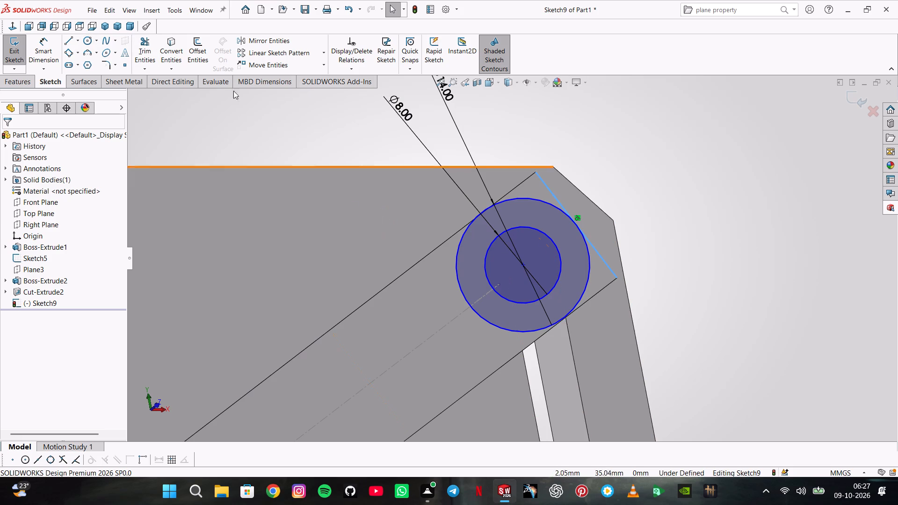
# Convert the outline of the arm's sloped face into sketch entities.
pyautogui.click(168, 44)
pyautogui.click(441, 290)
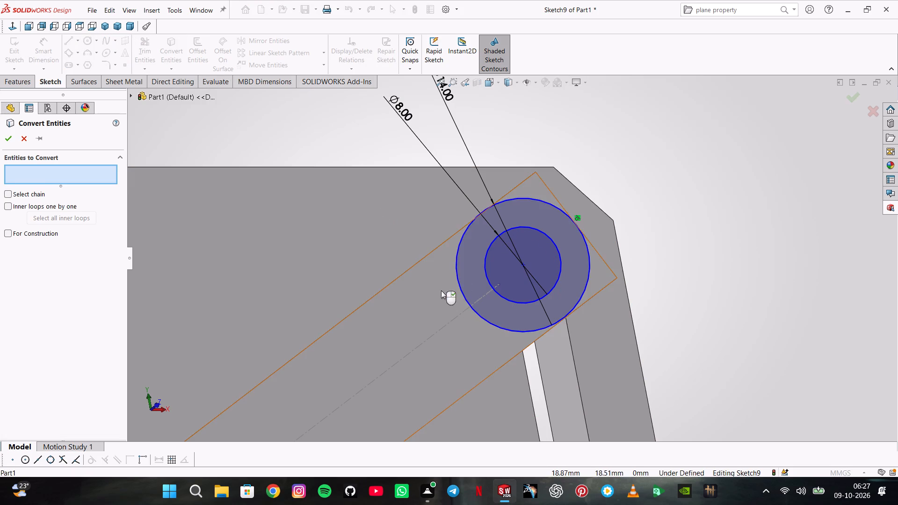
pyautogui.click(7, 134)
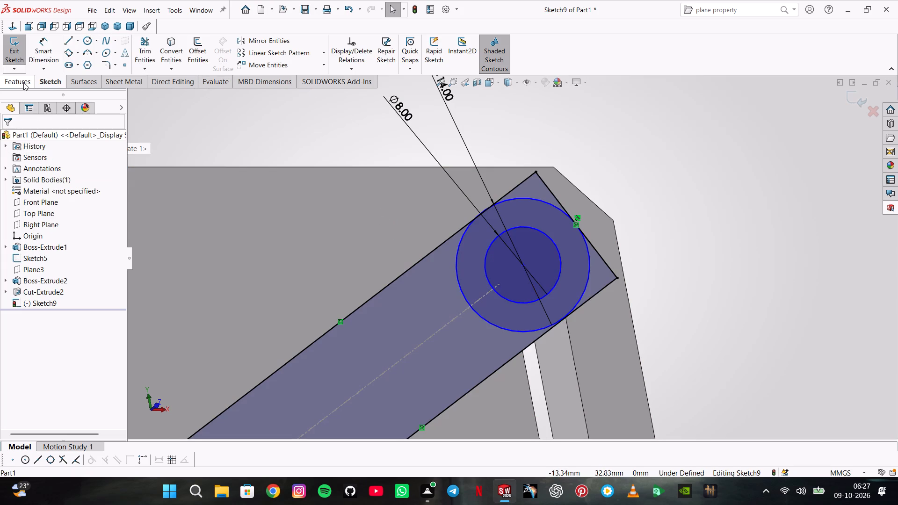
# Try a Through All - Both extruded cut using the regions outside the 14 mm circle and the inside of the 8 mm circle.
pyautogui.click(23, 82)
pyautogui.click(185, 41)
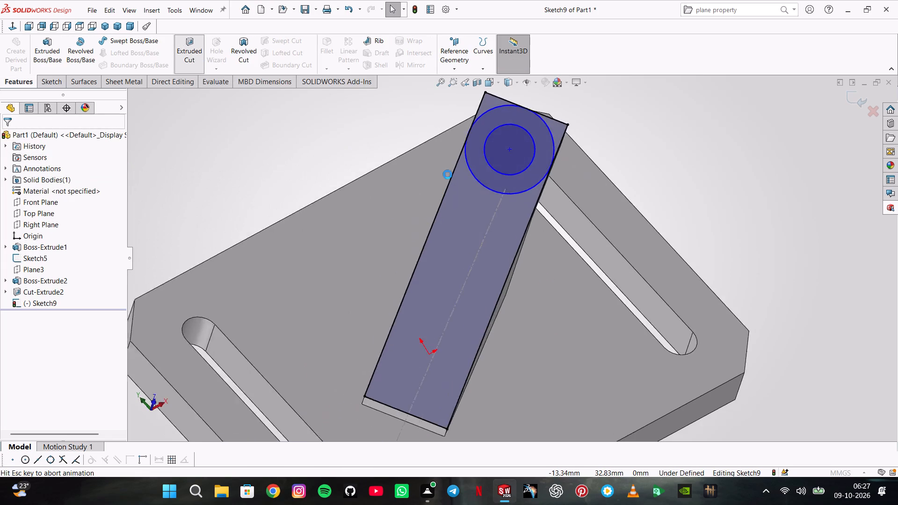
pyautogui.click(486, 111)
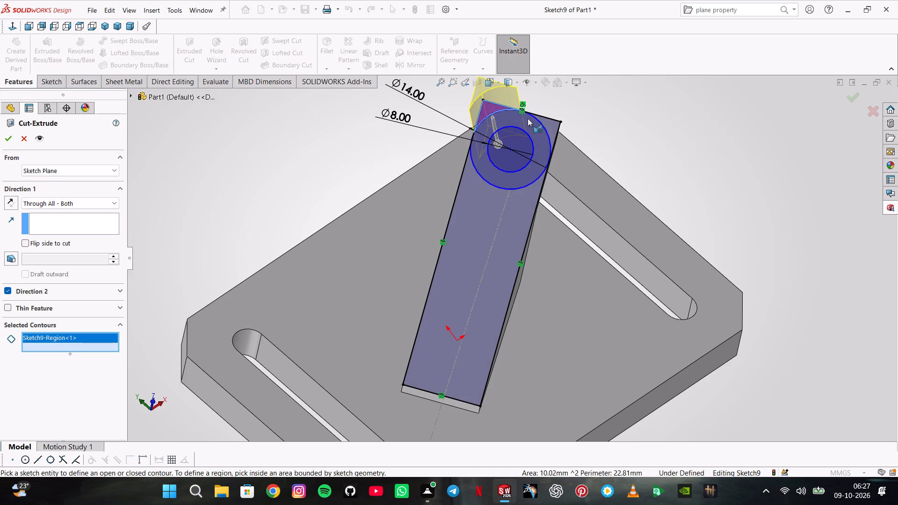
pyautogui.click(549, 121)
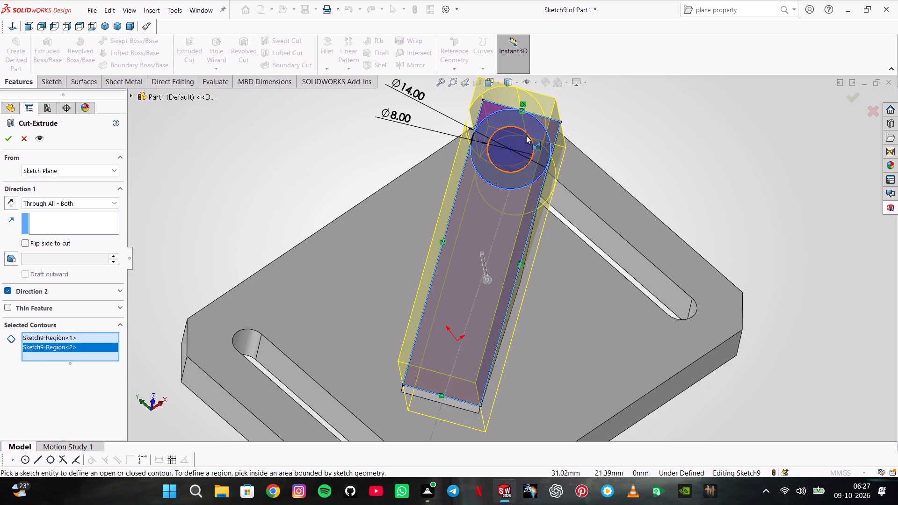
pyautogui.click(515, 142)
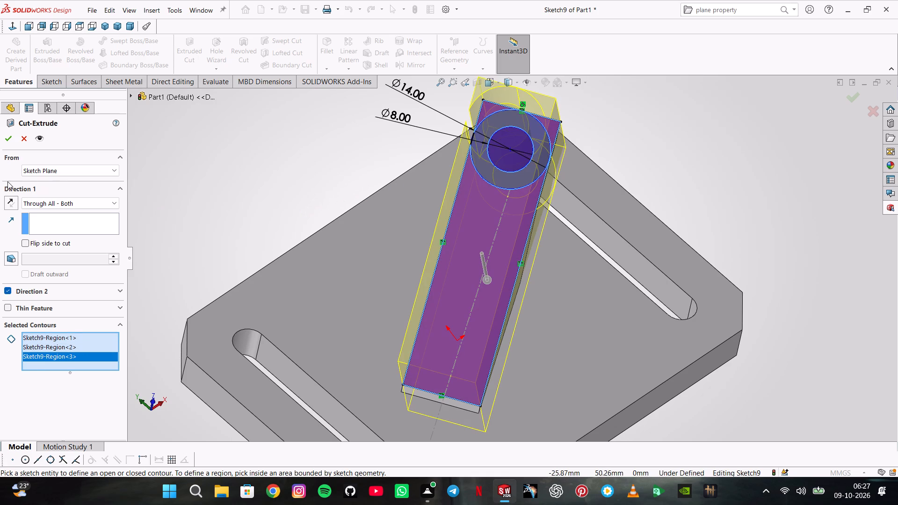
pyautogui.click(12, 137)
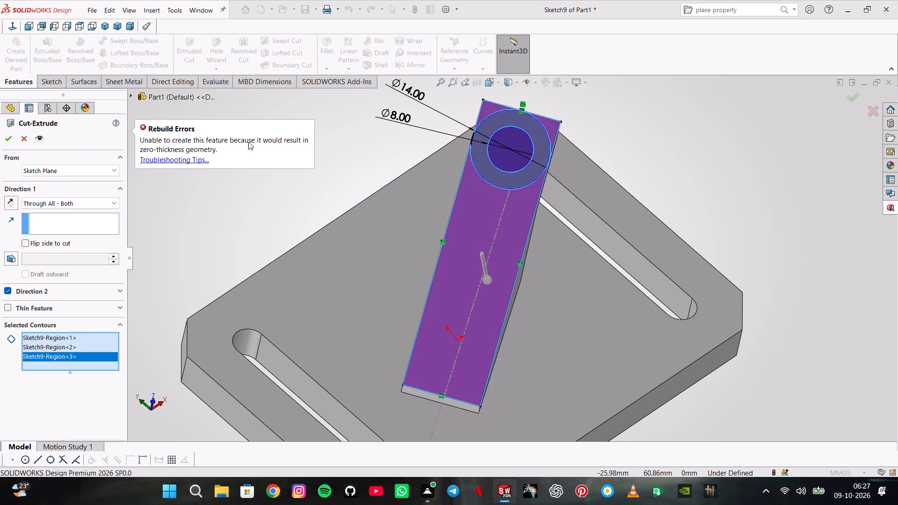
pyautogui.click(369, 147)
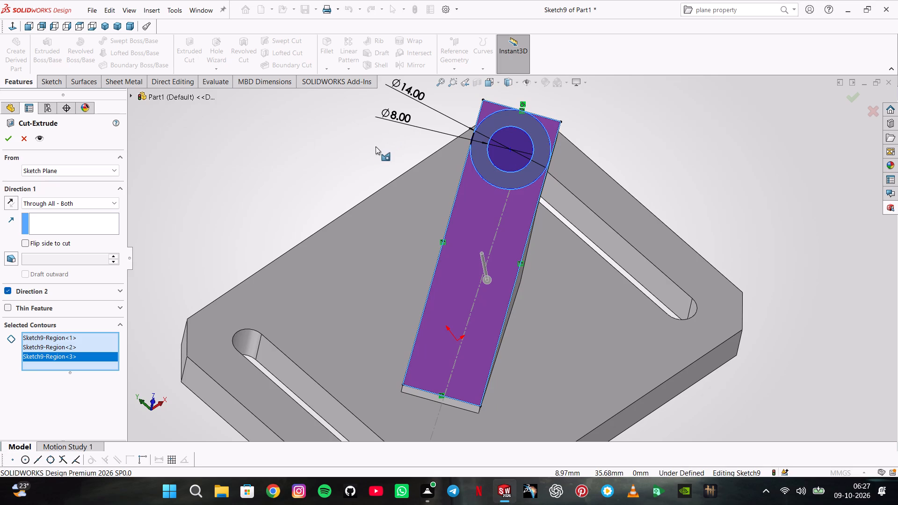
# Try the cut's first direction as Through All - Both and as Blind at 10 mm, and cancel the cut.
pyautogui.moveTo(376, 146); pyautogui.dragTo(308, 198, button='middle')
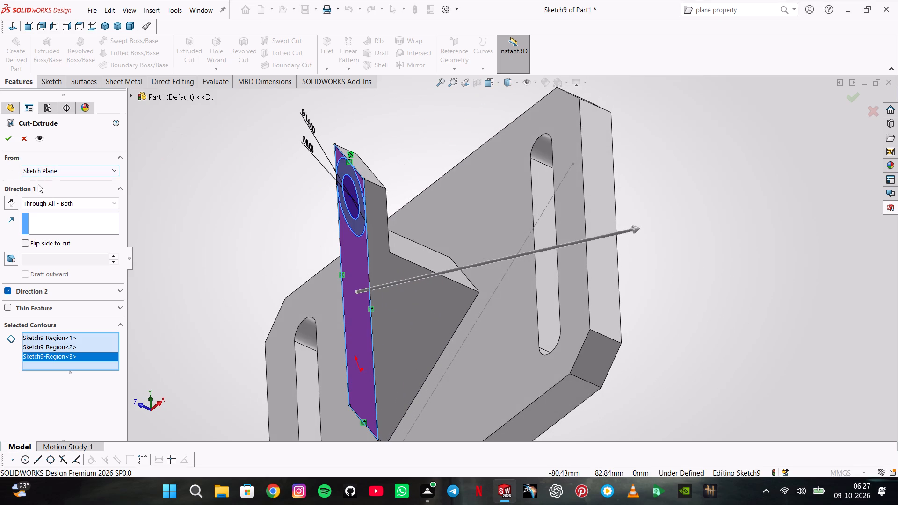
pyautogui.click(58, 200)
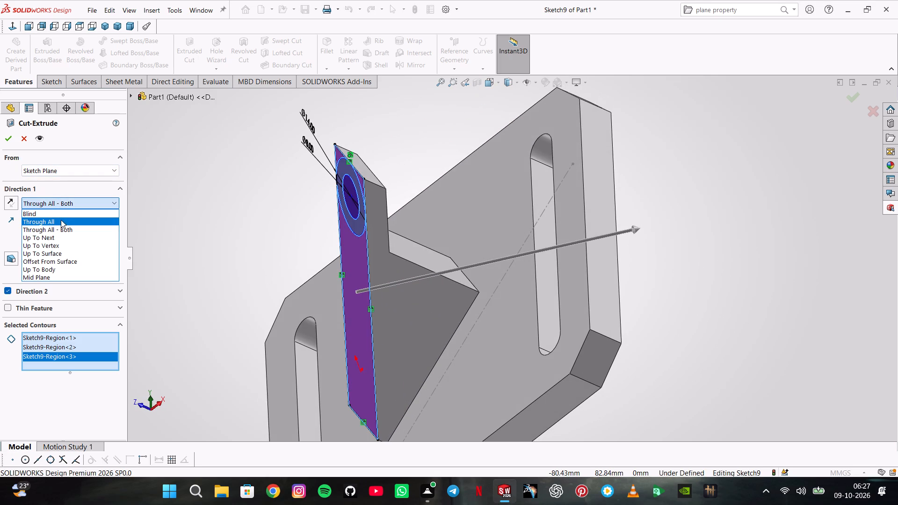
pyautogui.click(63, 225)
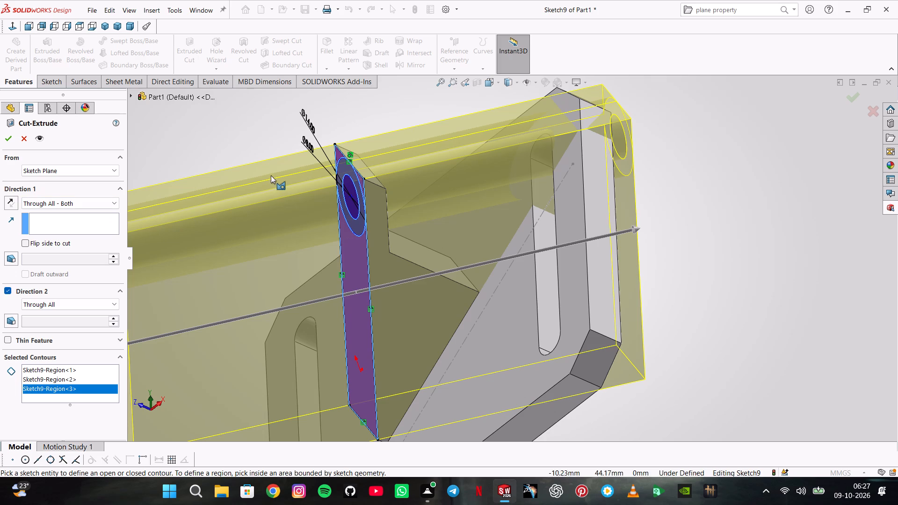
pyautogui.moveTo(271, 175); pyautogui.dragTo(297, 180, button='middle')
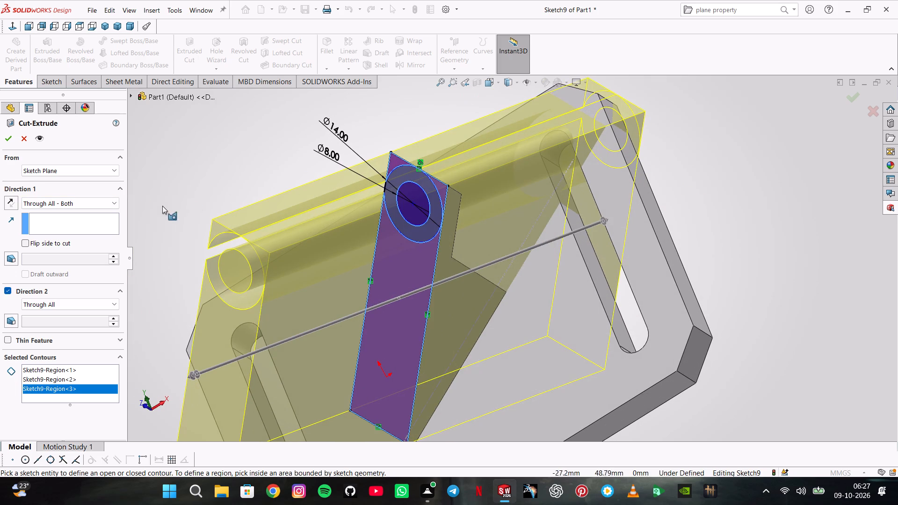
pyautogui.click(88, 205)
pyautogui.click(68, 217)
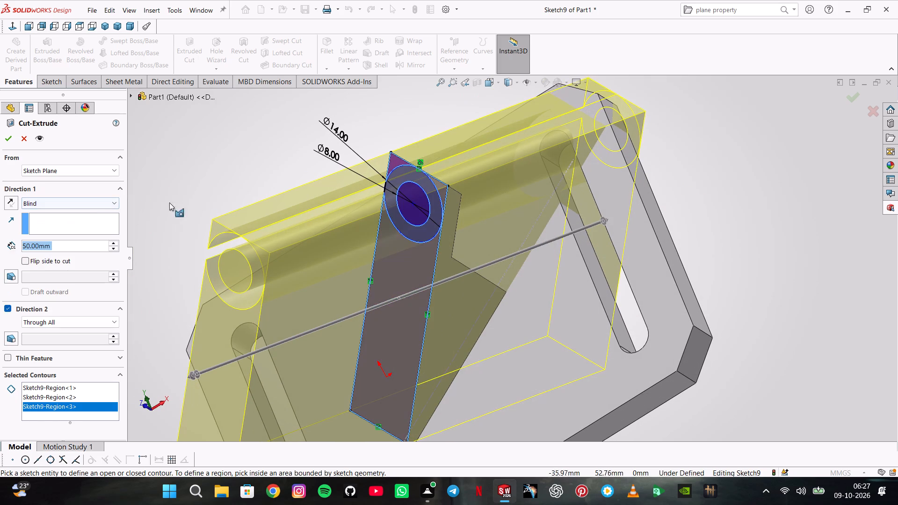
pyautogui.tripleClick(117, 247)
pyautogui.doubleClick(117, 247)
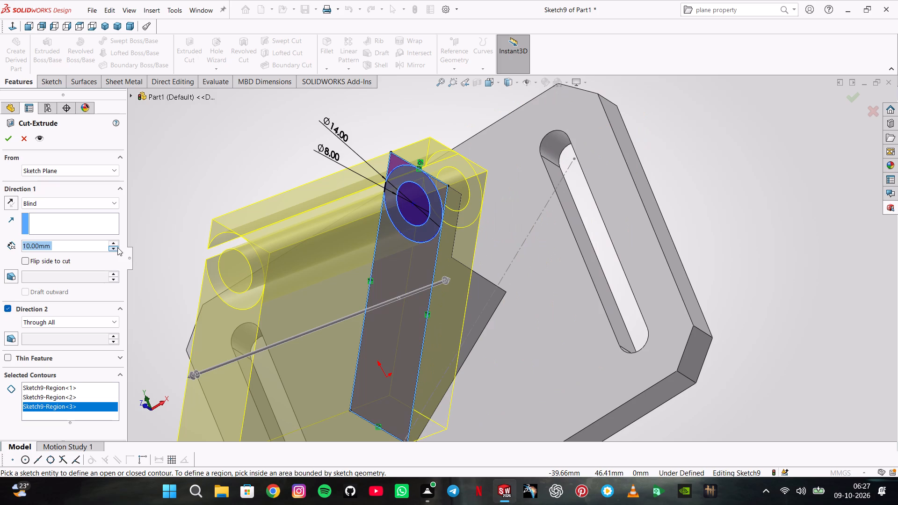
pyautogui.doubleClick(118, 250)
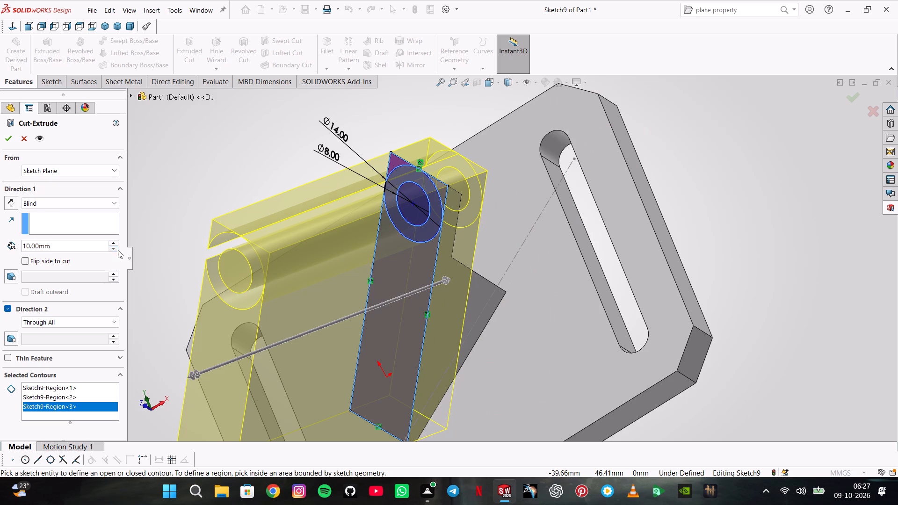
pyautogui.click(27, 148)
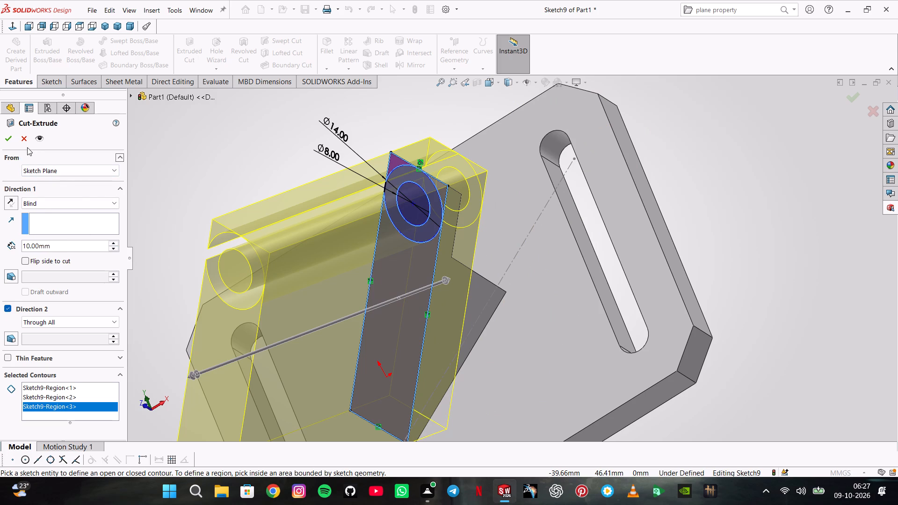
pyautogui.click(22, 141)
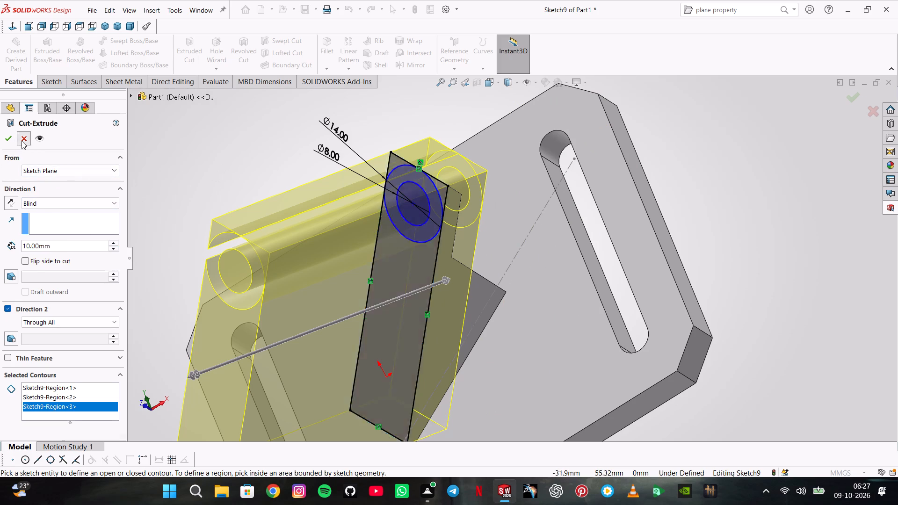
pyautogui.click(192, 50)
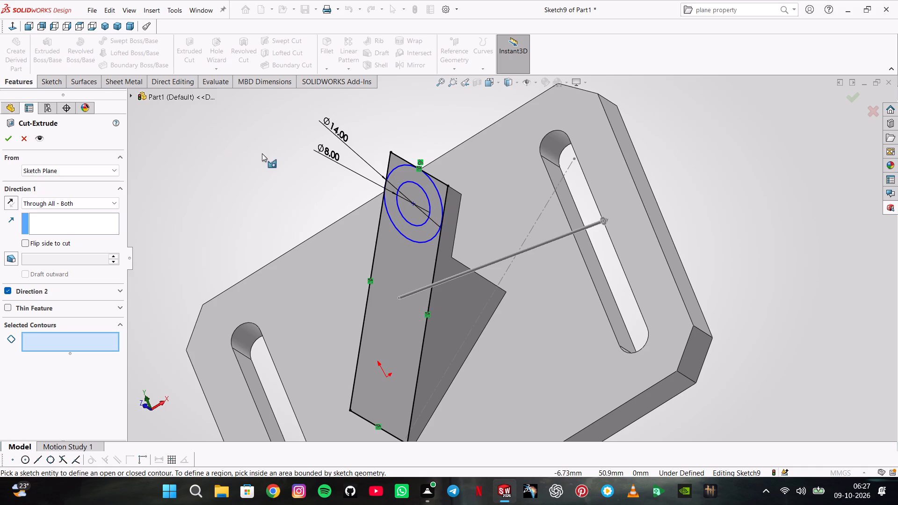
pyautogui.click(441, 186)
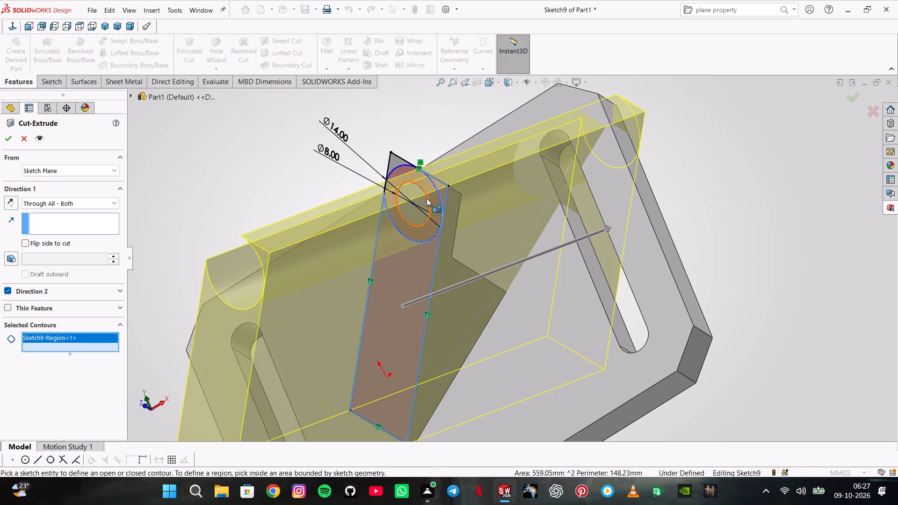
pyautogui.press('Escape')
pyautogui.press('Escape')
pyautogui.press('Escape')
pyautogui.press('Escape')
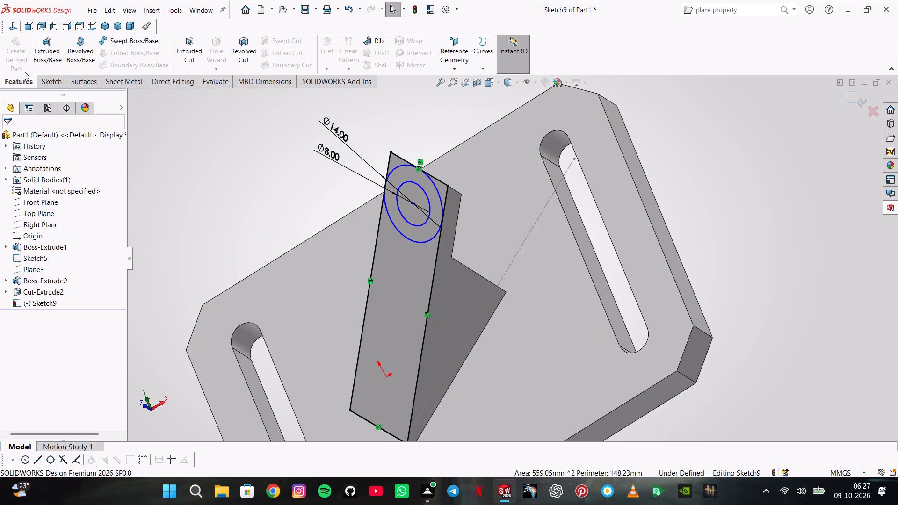
# Make the 14 mm circle tangent to the sloped face's long edge on the side nearest the adjacent slot.
pyautogui.click(6, 22)
pyautogui.click(17, 25)
pyautogui.scroll(-6, 595, 210)
pyautogui.press('Escape')
pyautogui.click(568, 256)
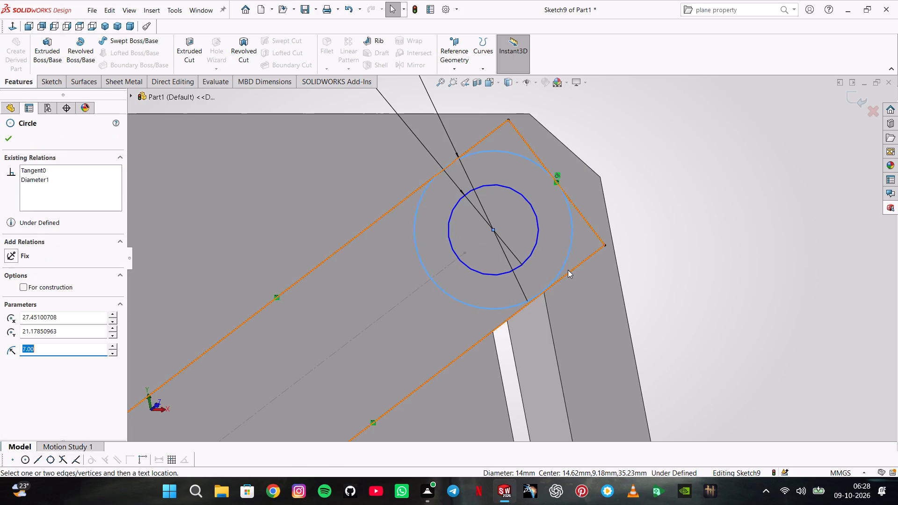
pyautogui.keyDown('ctrl'); pyautogui.click(569, 271); pyautogui.keyUp('ctrl')
pyautogui.click(596, 231)
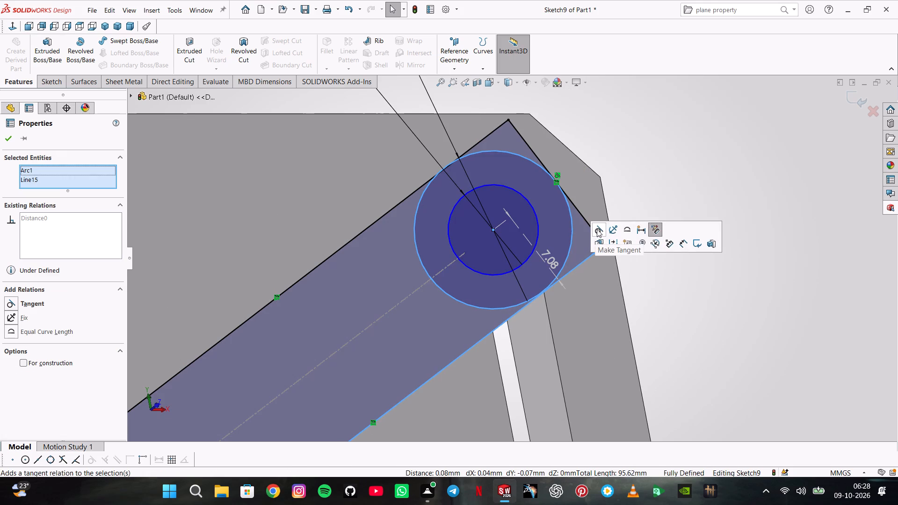
pyautogui.scroll(-4, 506, 180)
pyautogui.scroll(5, 536, 191)
pyautogui.press('Escape')
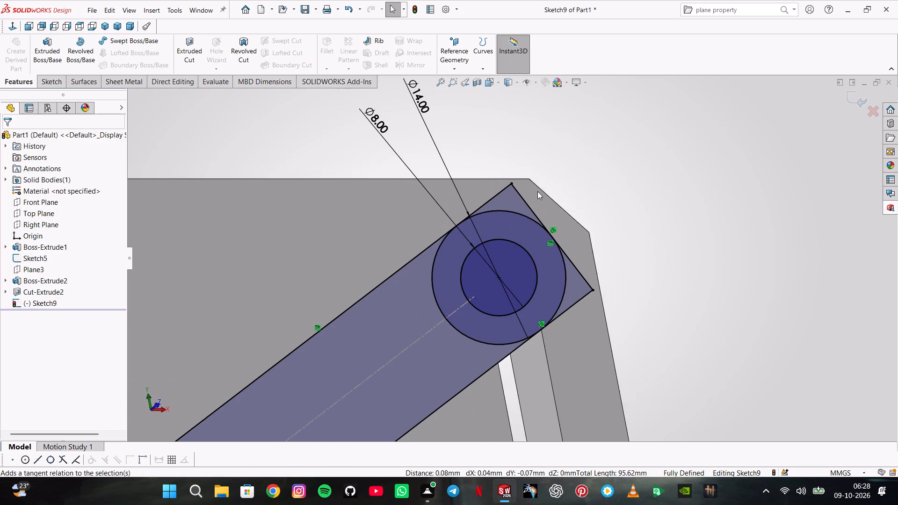
pyautogui.press('Escape')
pyautogui.press('Escape')
pyautogui.press('Escape')
pyautogui.press('Escape')
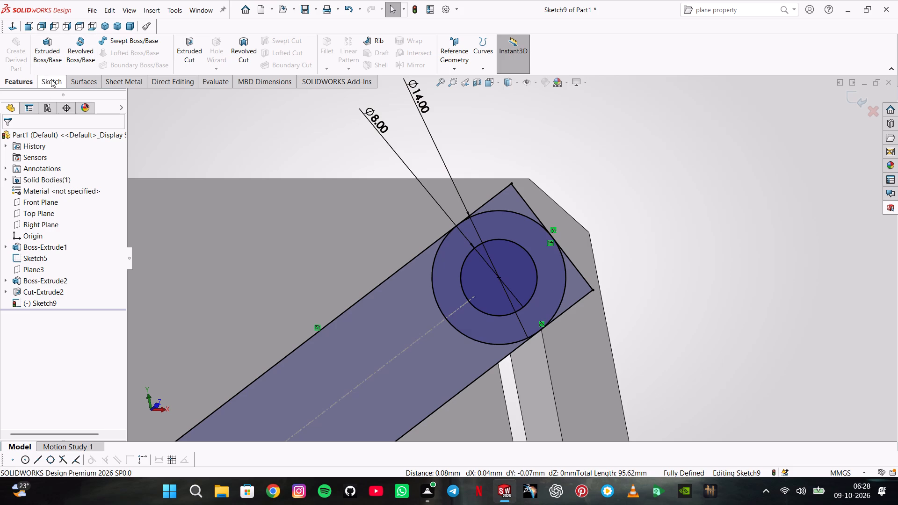
# Make the outer circle tangent to the sloped face's opposite long edge and drop its conflicting 14 mm diameter dimension.
pyautogui.click(497, 210)
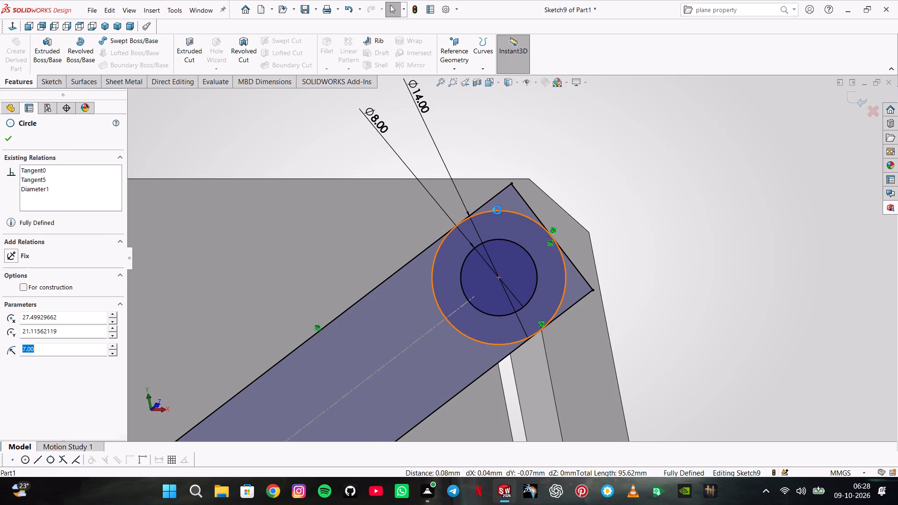
pyautogui.keyDown('ctrl'); pyautogui.click(488, 205); pyautogui.keyUp('ctrl')
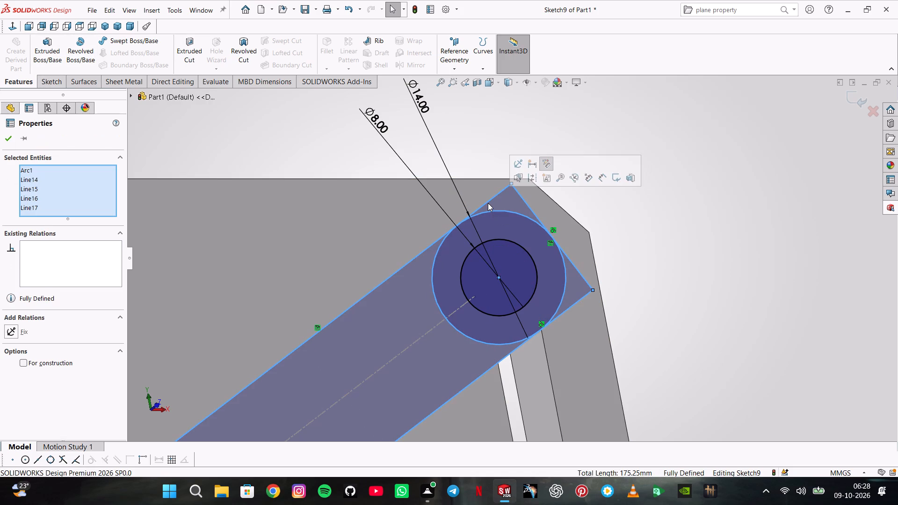
pyautogui.press('Escape')
pyautogui.press('Escape')
pyautogui.press('Escape')
pyautogui.press('Escape')
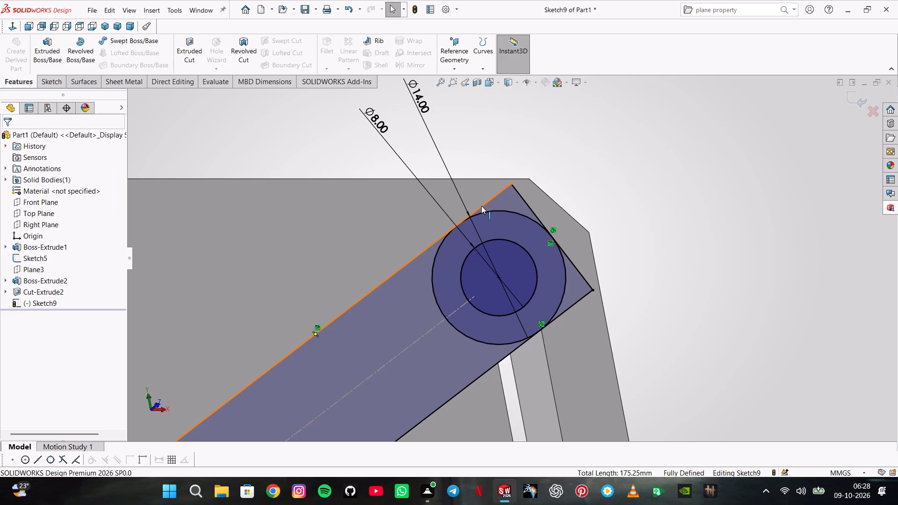
pyautogui.click(481, 206)
pyautogui.keyDown('ctrl'); pyautogui.click(486, 211); pyautogui.keyUp('ctrl')
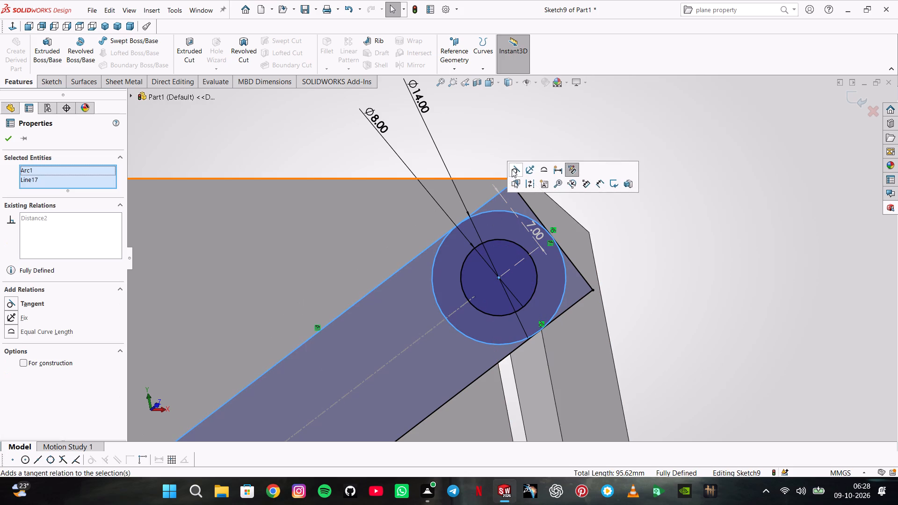
pyautogui.click(512, 168)
pyautogui.click(422, 115)
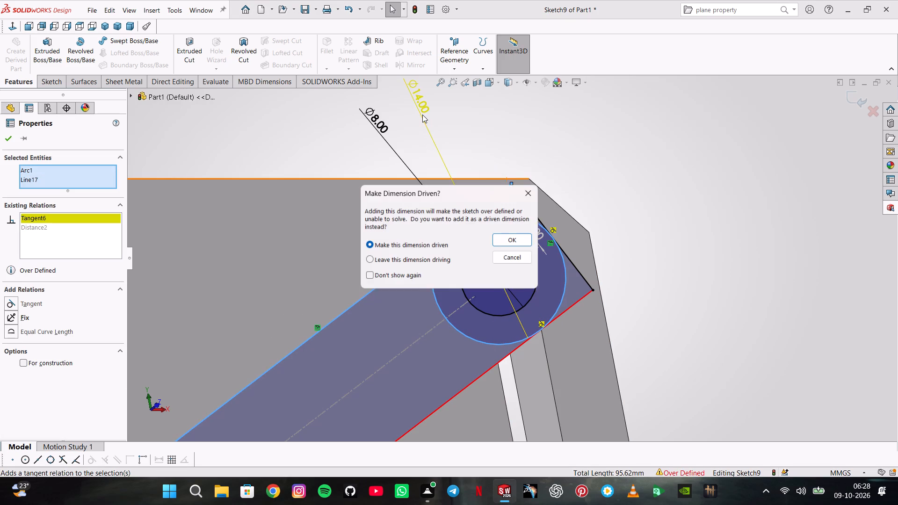
pyautogui.click(513, 260)
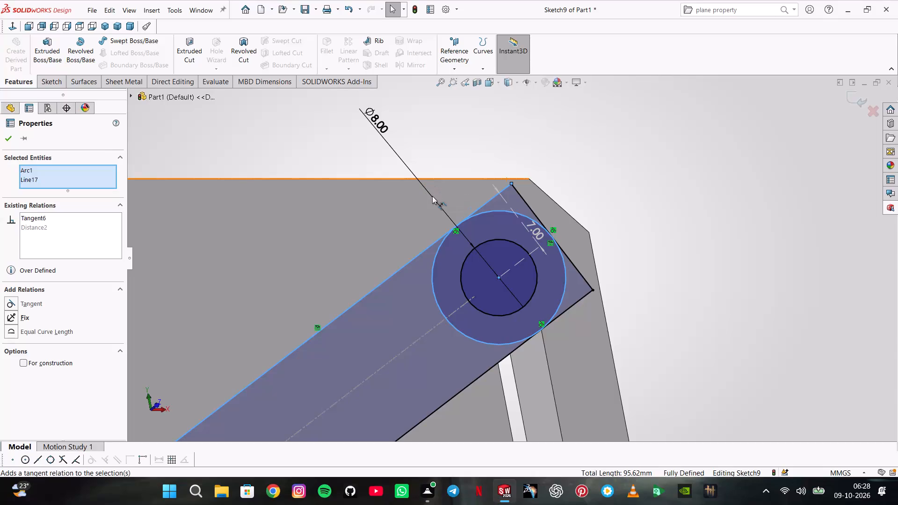
pyautogui.press('Escape')
pyautogui.press('Escape')
pyautogui.press('Escape')
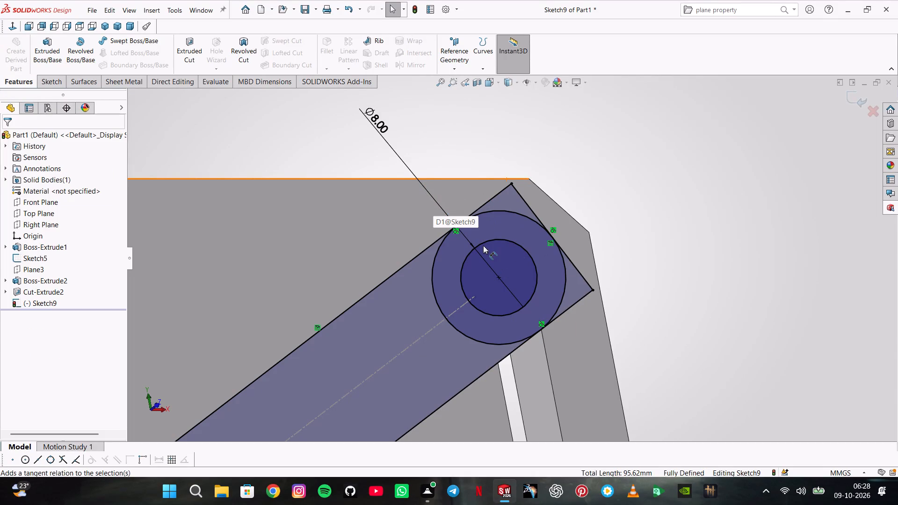
pyautogui.press('Escape')
pyautogui.press('Escape')
pyautogui.press('Escape')
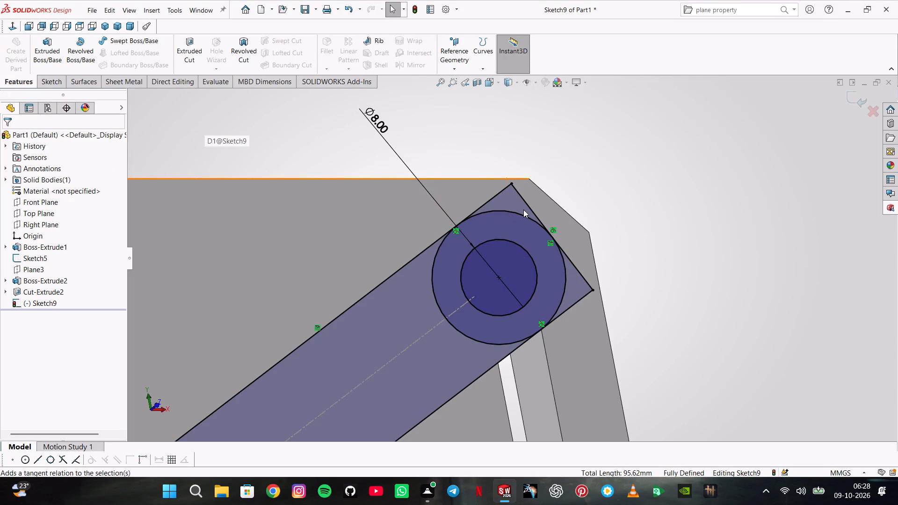
# Start an extruded cut from the sloped-face sketch using the two corner regions outside the large circle.
pyautogui.scroll(4, 521, 216)
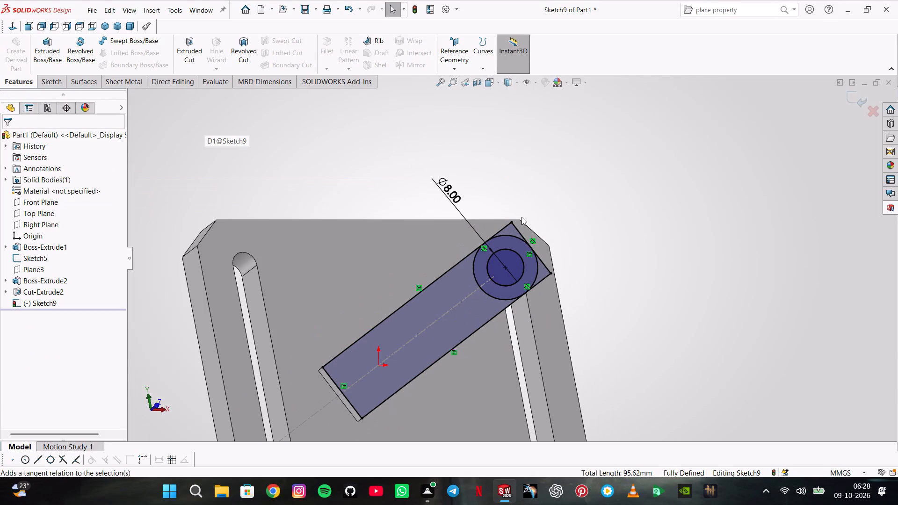
pyautogui.scroll(-2, 473, 296)
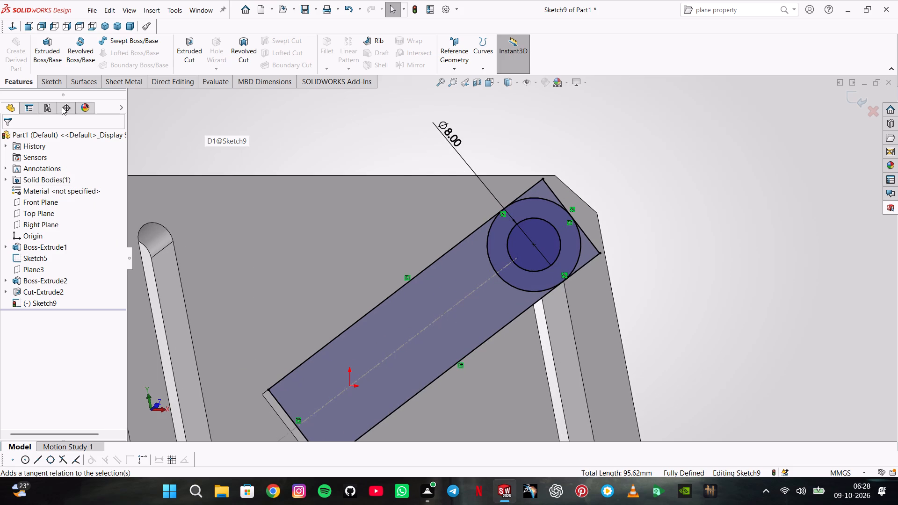
pyautogui.click(176, 47)
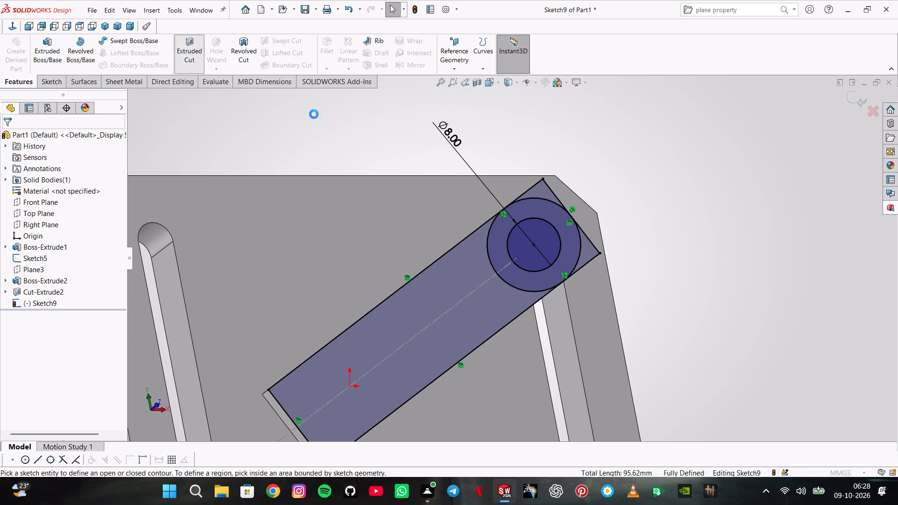
pyautogui.click(536, 193)
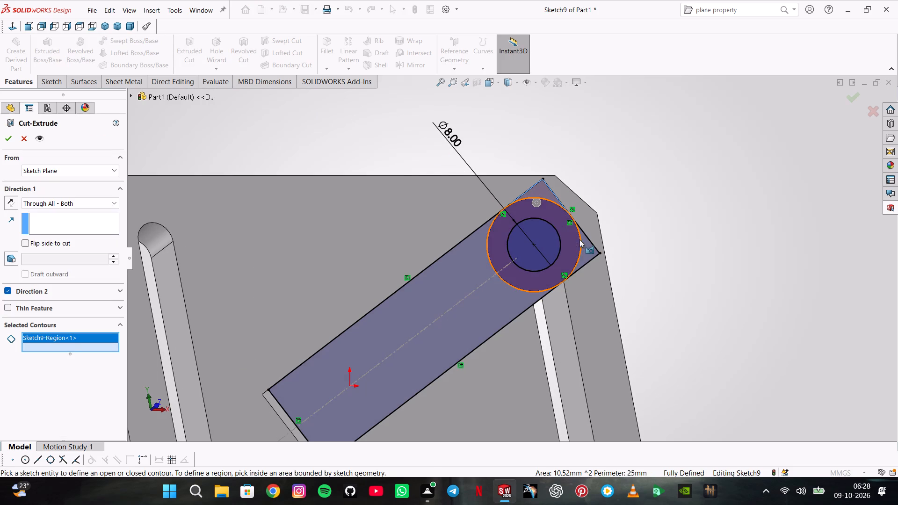
pyautogui.click(590, 249)
pyautogui.moveTo(589, 253); pyautogui.dragTo(554, 234, button='middle')
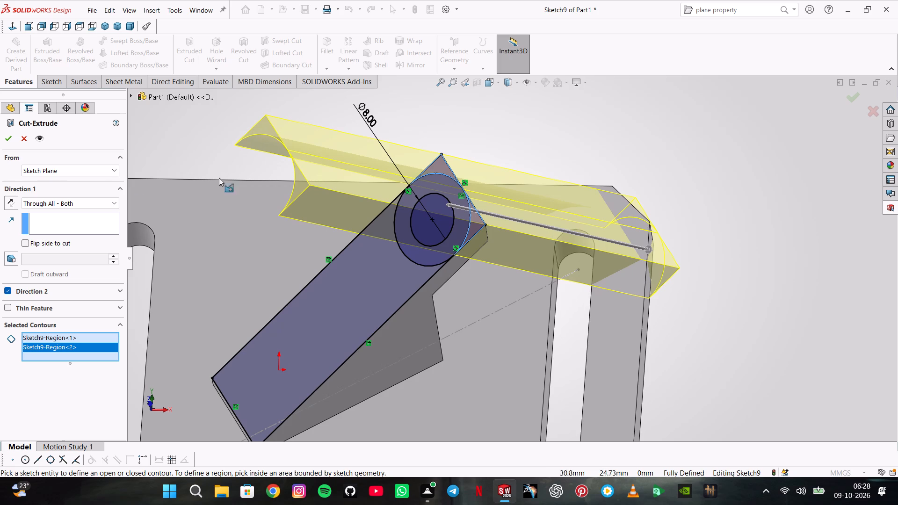
# Set the cut's first direction to Blind with a depth of 13 mm.
pyautogui.click(83, 206)
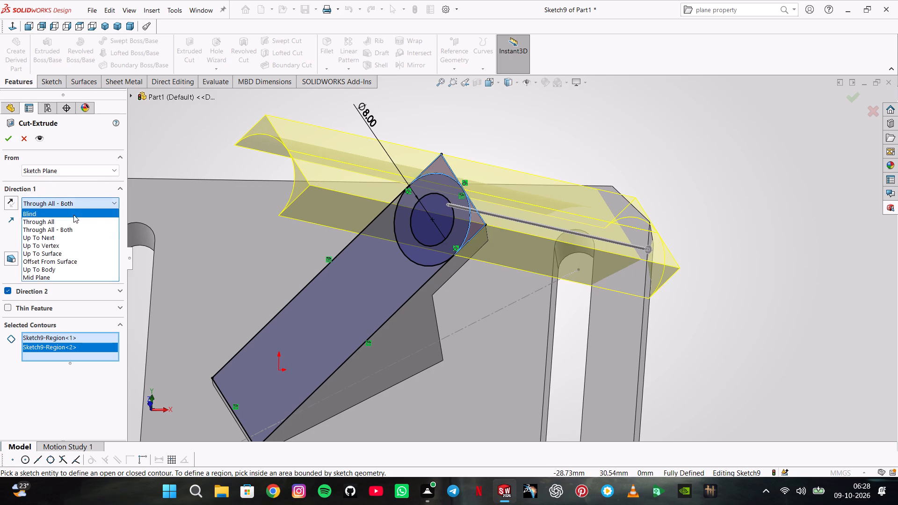
pyautogui.click(66, 211)
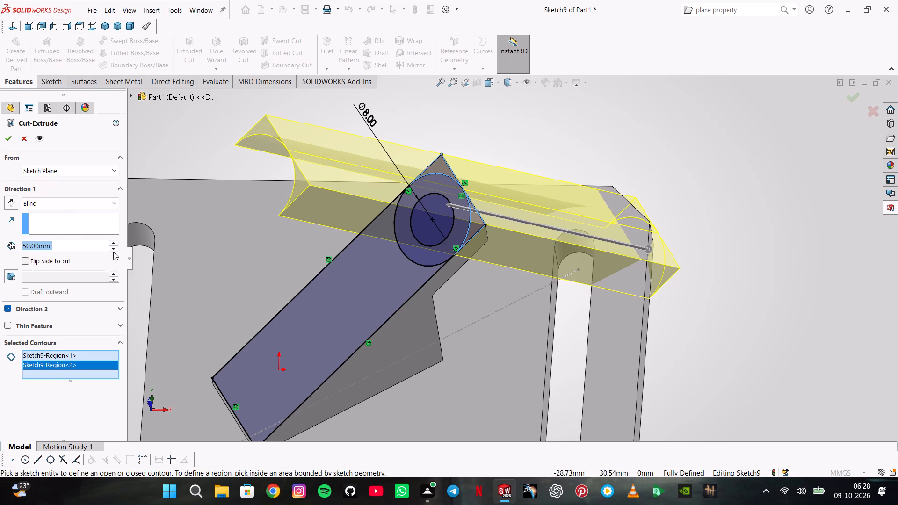
pyautogui.tripleClick(116, 251)
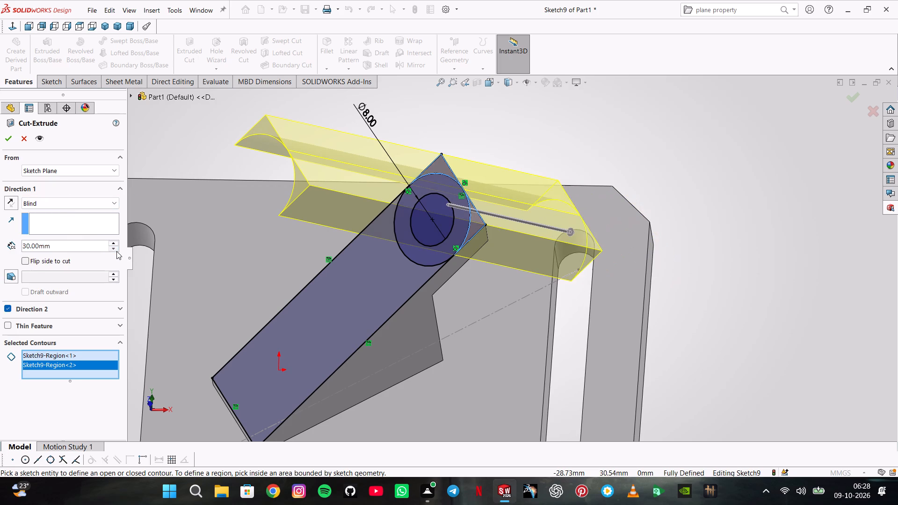
pyautogui.click(116, 251)
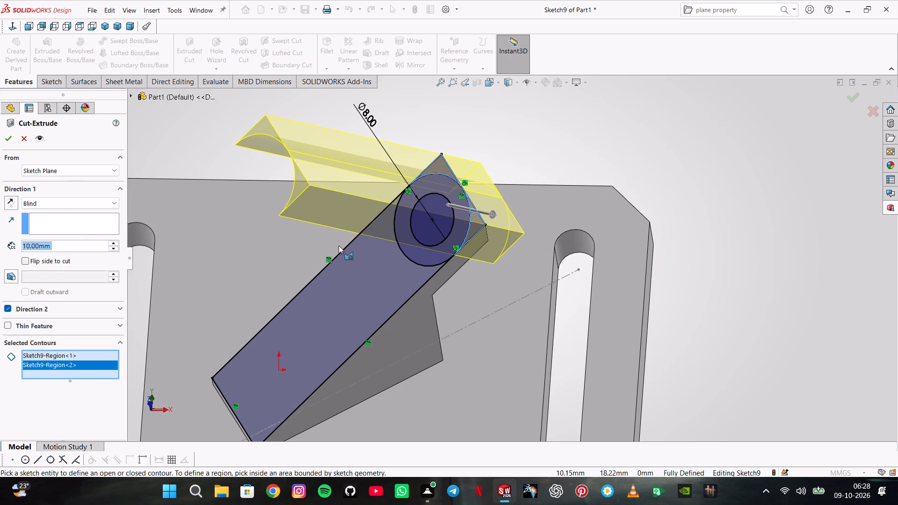
pyautogui.moveTo(344, 246); pyautogui.dragTo(395, 236, button='middle')
pyautogui.click(536, 212)
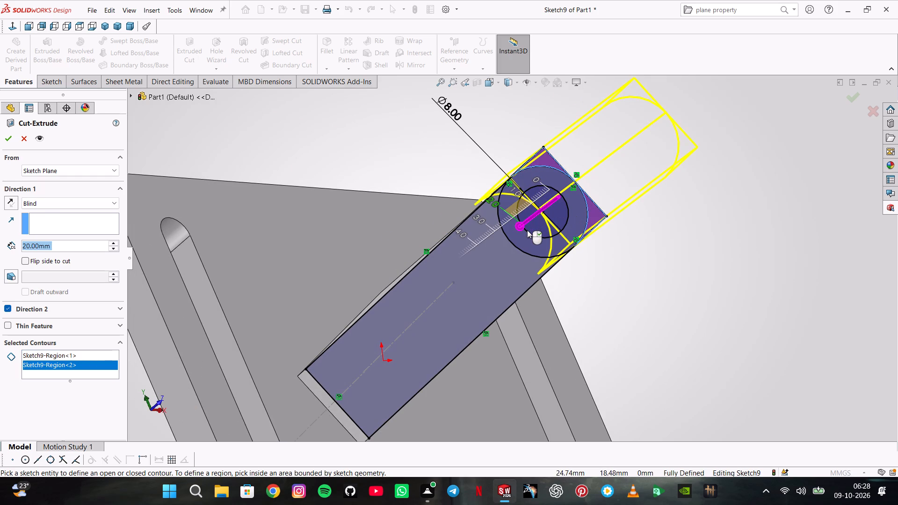
pyautogui.moveTo(514, 231); pyautogui.dragTo(459, 211, button='middle')
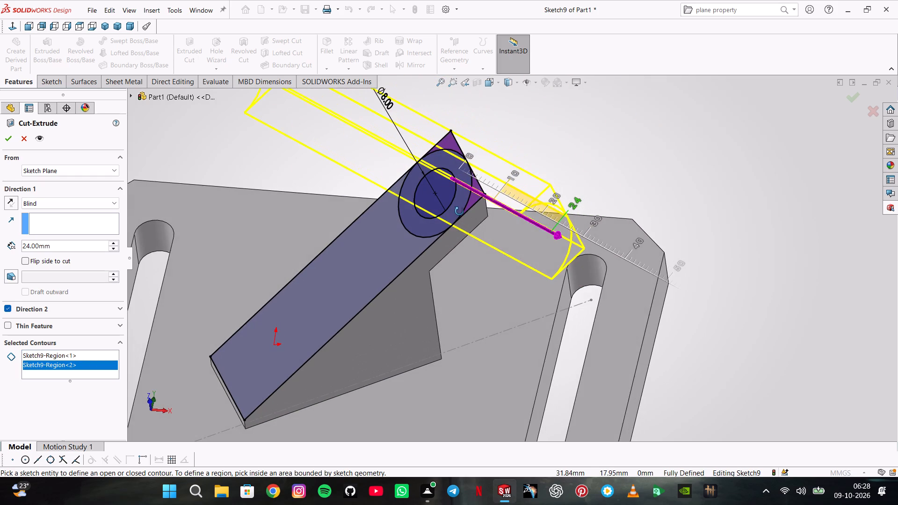
pyautogui.moveTo(459, 211); pyautogui.dragTo(455, 209, button='middle')
pyautogui.click(495, 216)
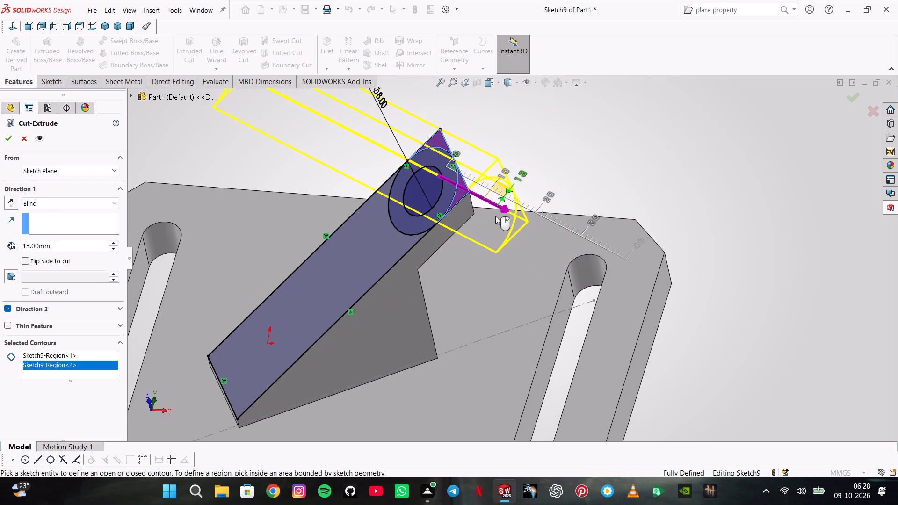
pyautogui.moveTo(289, 232); pyautogui.dragTo(335, 202, button='middle')
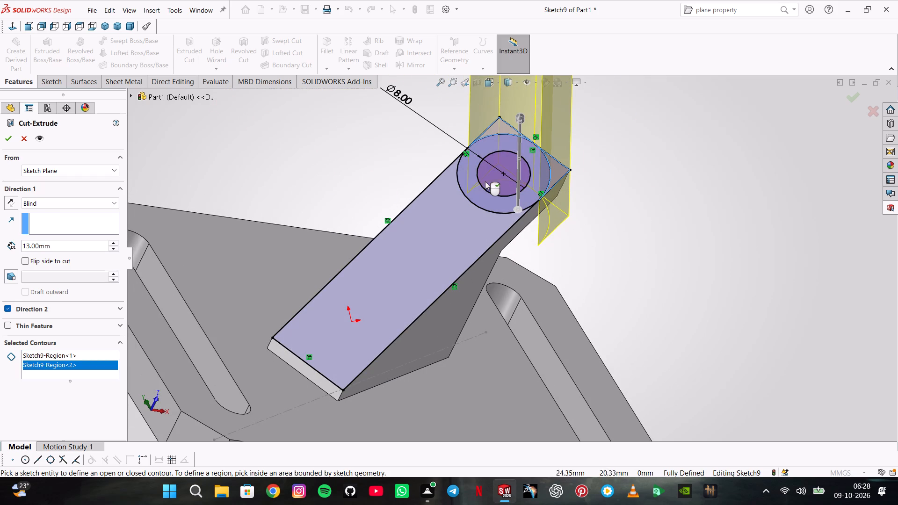
# Add the inside of the 8 mm circle to the cut regions and complete the cut.
pyautogui.click(489, 182)
pyautogui.moveTo(548, 276); pyautogui.dragTo(514, 224, button='middle')
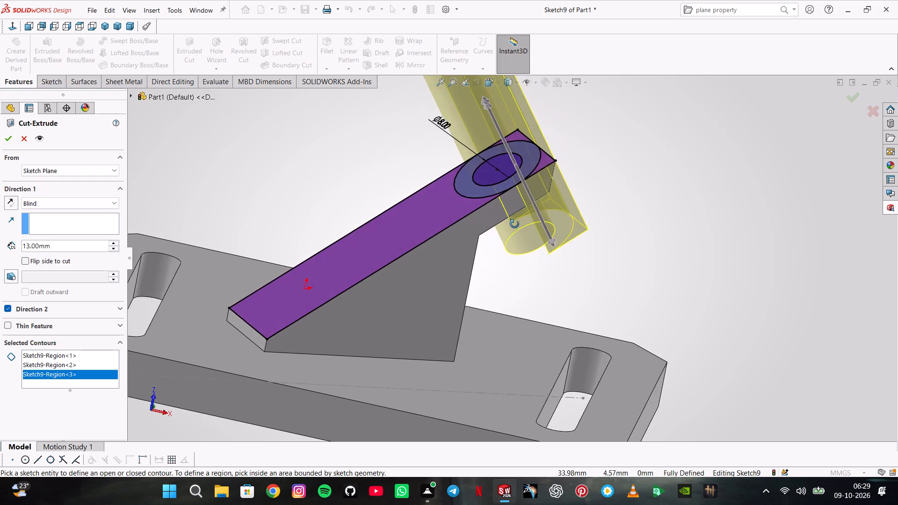
pyautogui.moveTo(514, 224); pyautogui.dragTo(502, 216, button='middle')
pyautogui.click(9, 137)
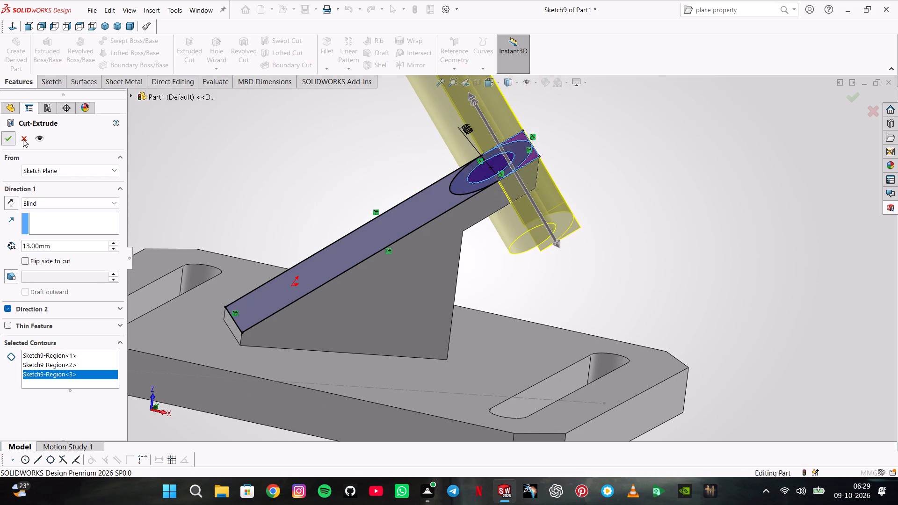
pyautogui.click(610, 170)
pyautogui.moveTo(612, 169); pyautogui.dragTo(624, 193, button='middle')
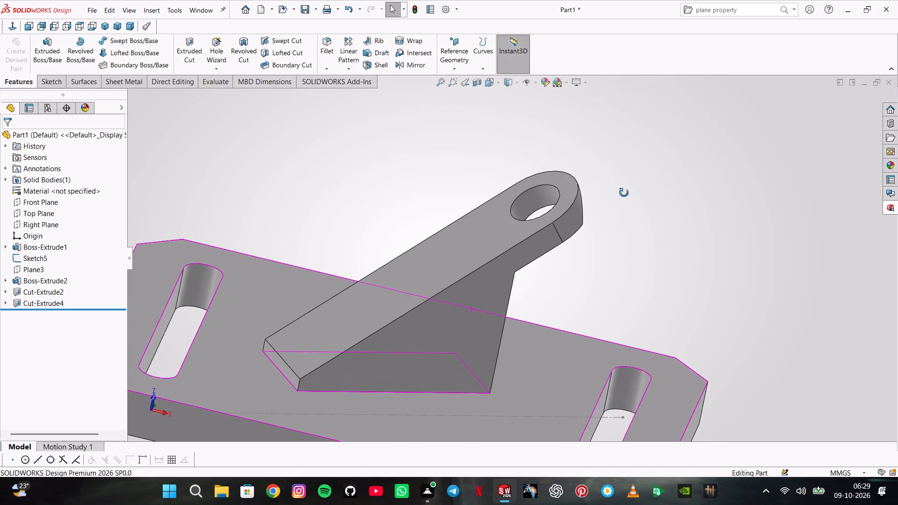
pyautogui.moveTo(624, 193); pyautogui.dragTo(617, 190, button='middle')
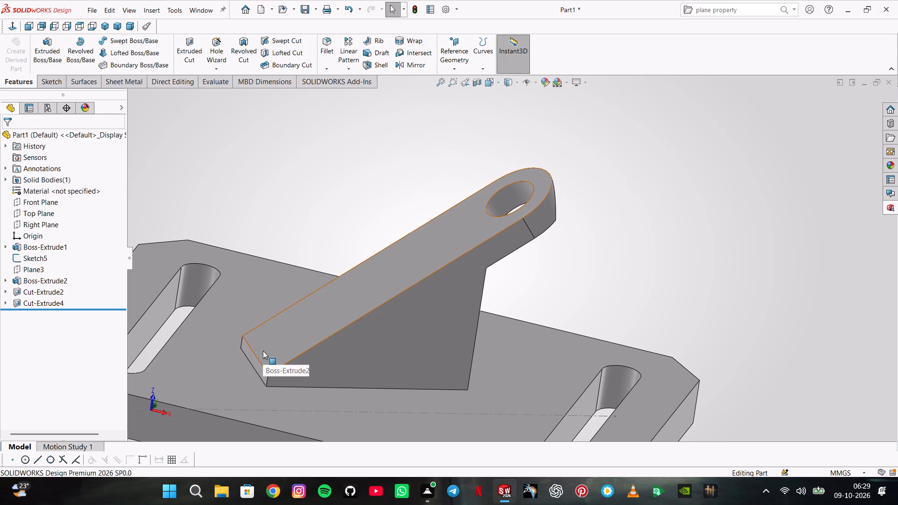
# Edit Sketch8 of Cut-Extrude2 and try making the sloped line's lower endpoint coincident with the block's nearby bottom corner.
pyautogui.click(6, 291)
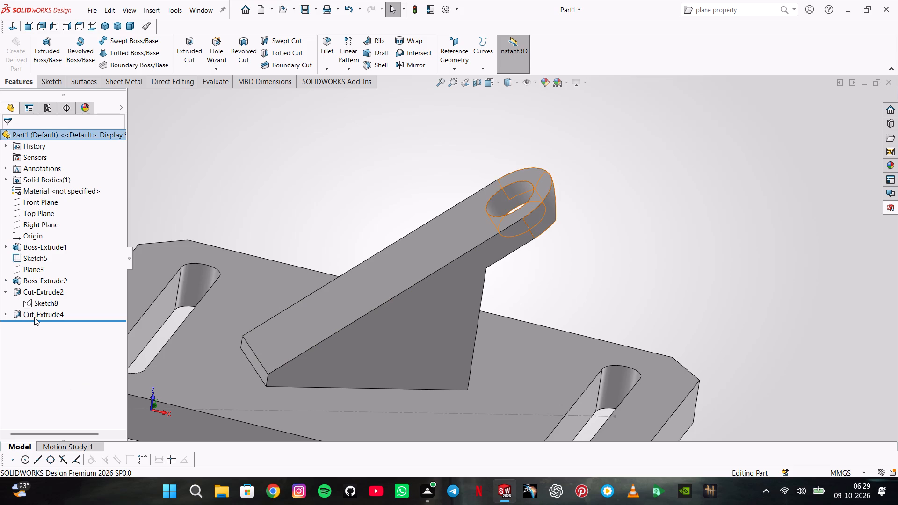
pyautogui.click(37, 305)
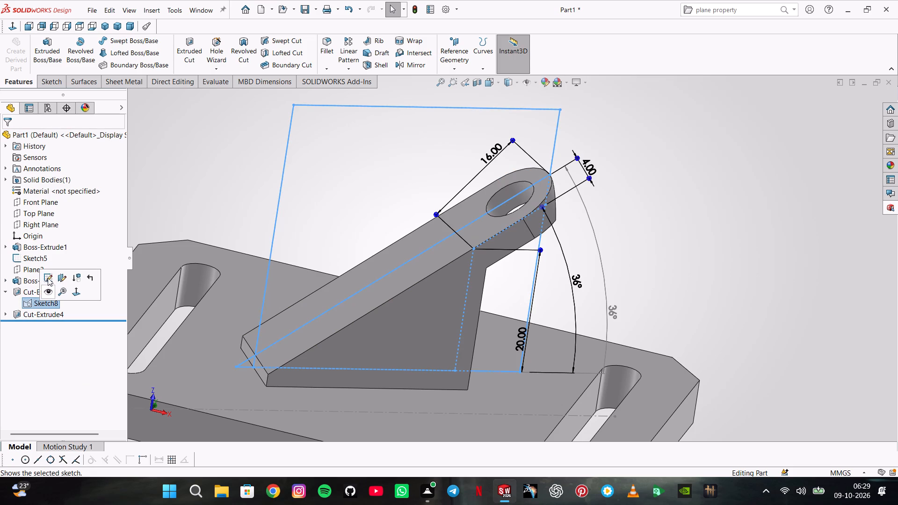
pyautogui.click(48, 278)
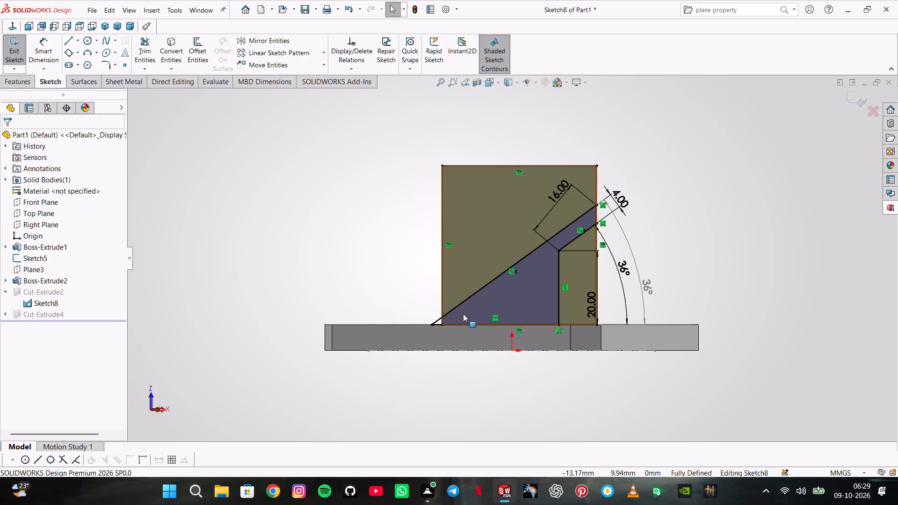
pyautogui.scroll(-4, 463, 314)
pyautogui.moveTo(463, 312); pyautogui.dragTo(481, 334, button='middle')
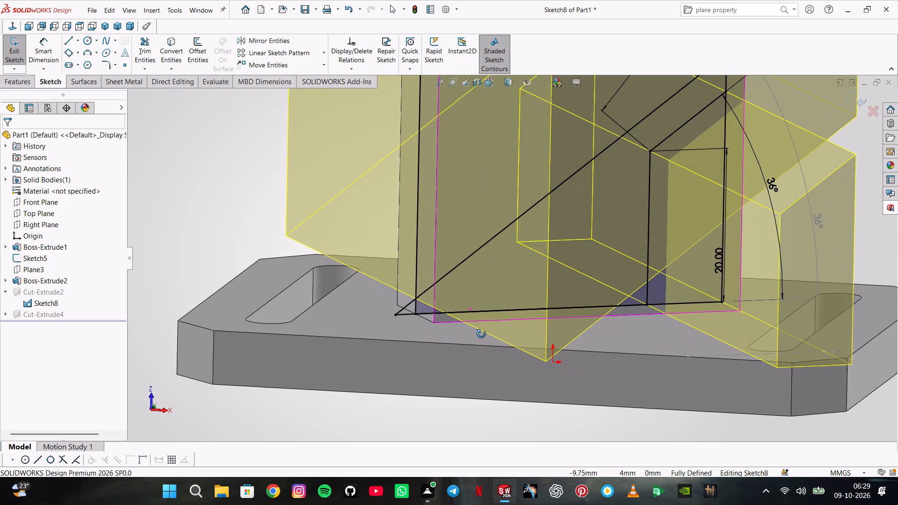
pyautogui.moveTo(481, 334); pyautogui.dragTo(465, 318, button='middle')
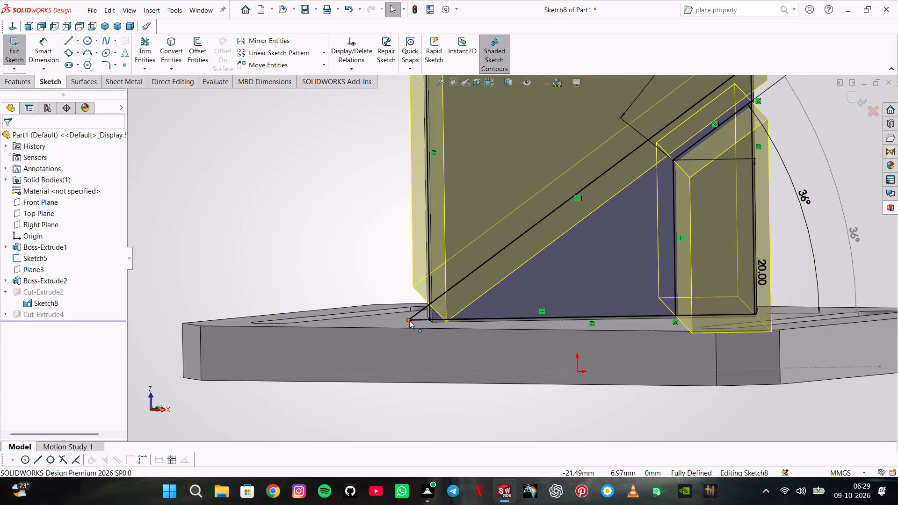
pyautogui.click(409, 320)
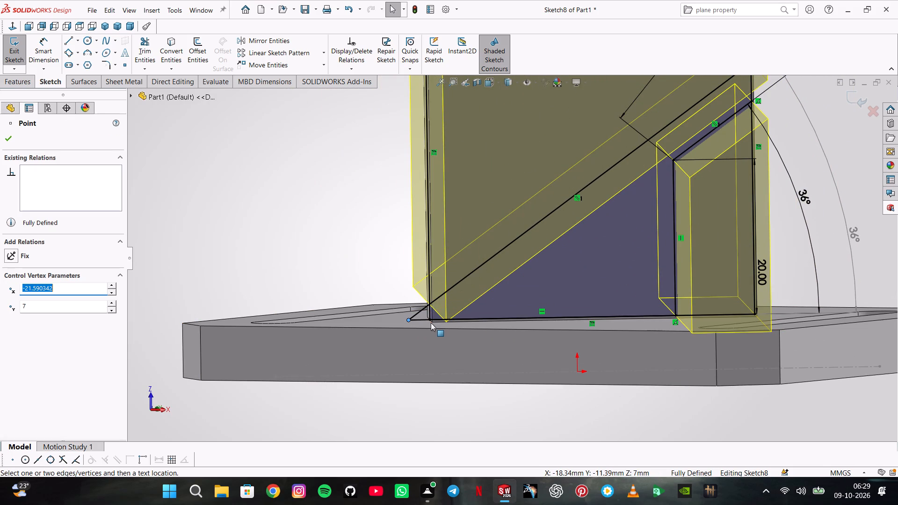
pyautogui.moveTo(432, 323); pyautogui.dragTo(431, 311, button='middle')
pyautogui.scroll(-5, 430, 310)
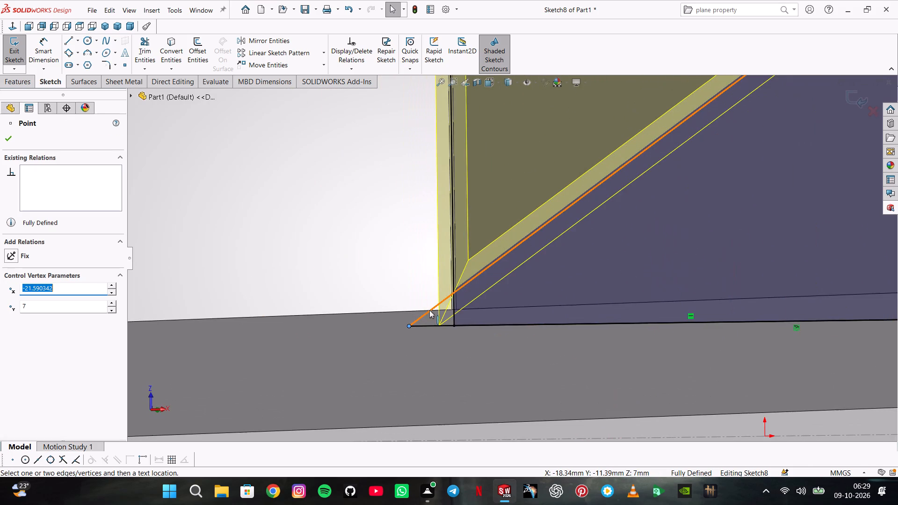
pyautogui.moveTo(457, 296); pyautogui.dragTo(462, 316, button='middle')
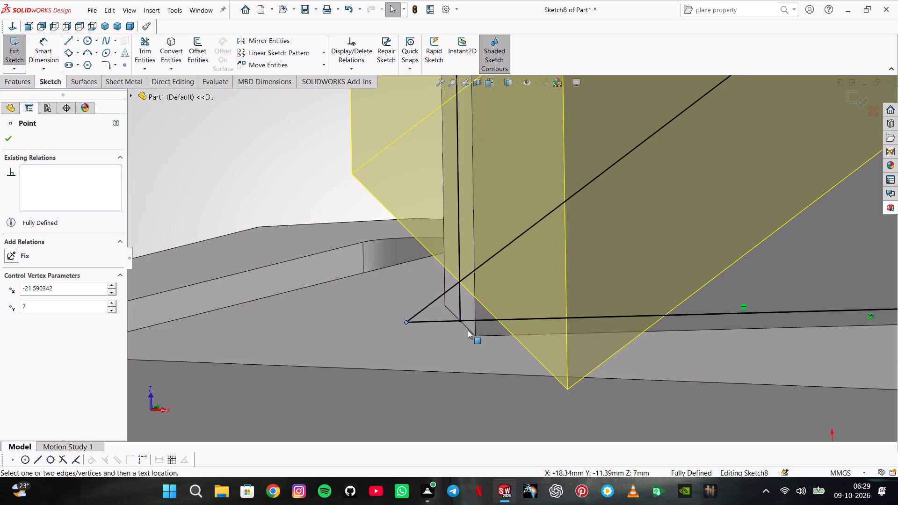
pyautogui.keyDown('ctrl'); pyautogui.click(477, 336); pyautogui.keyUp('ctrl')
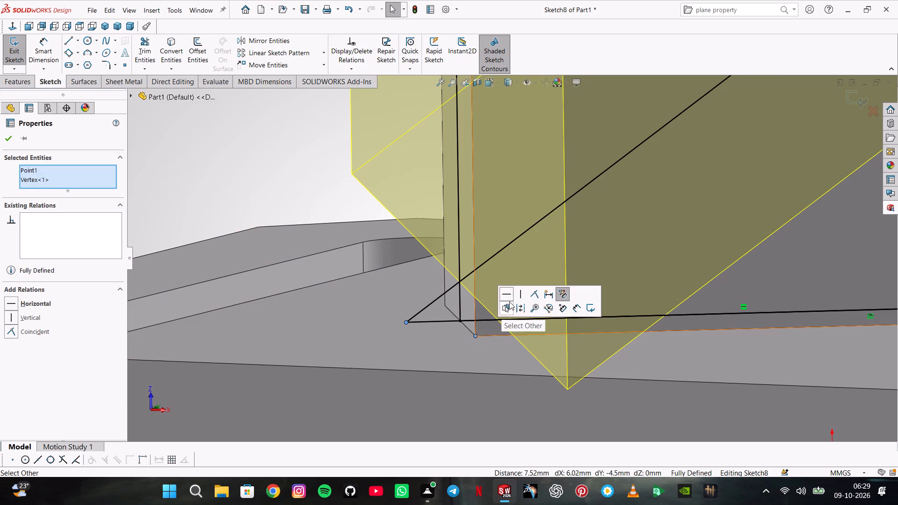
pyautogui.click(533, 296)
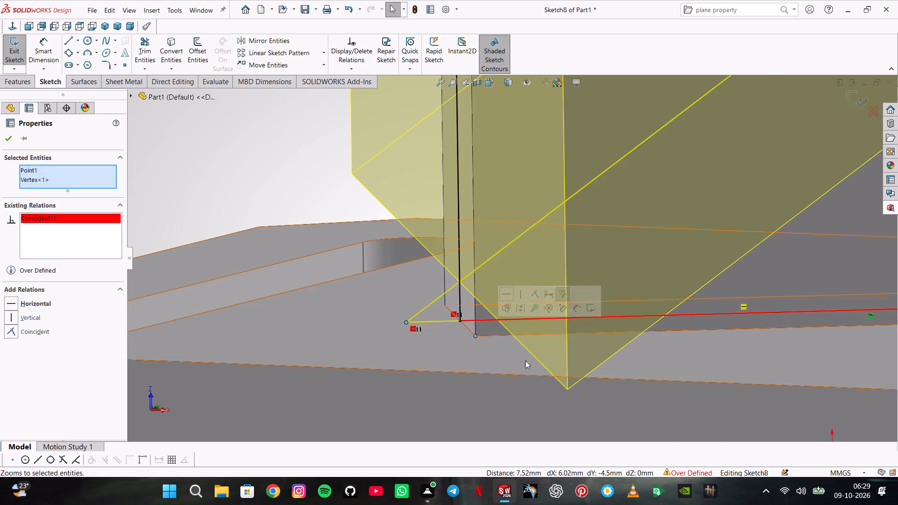
# Examine Sketch8's relations and its sloped line's lower endpoint against the block and plate from several angles.
pyautogui.scroll(4, 525, 361)
pyautogui.scroll(1, 546, 327)
pyautogui.moveTo(546, 327); pyautogui.dragTo(515, 275, button='middle')
pyautogui.scroll(3, 513, 281)
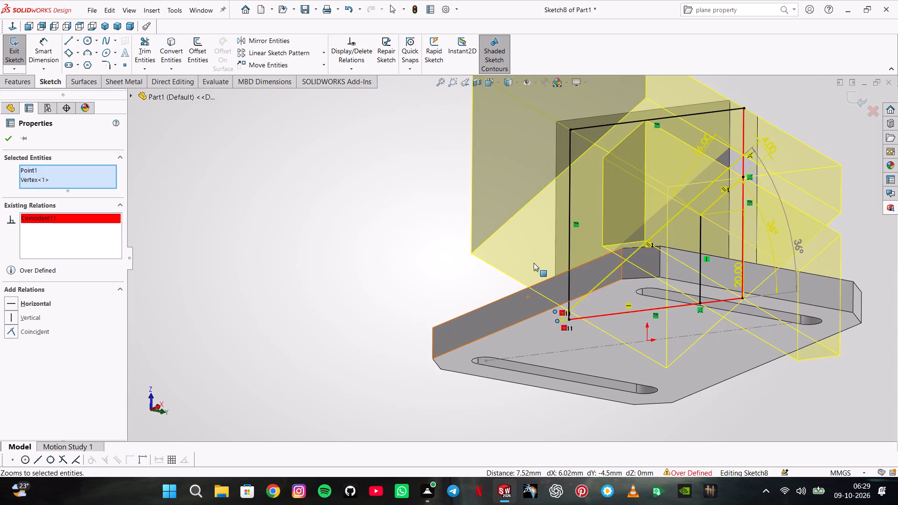
pyautogui.moveTo(536, 263); pyautogui.dragTo(563, 286, button='middle')
pyautogui.scroll(1, 563, 286)
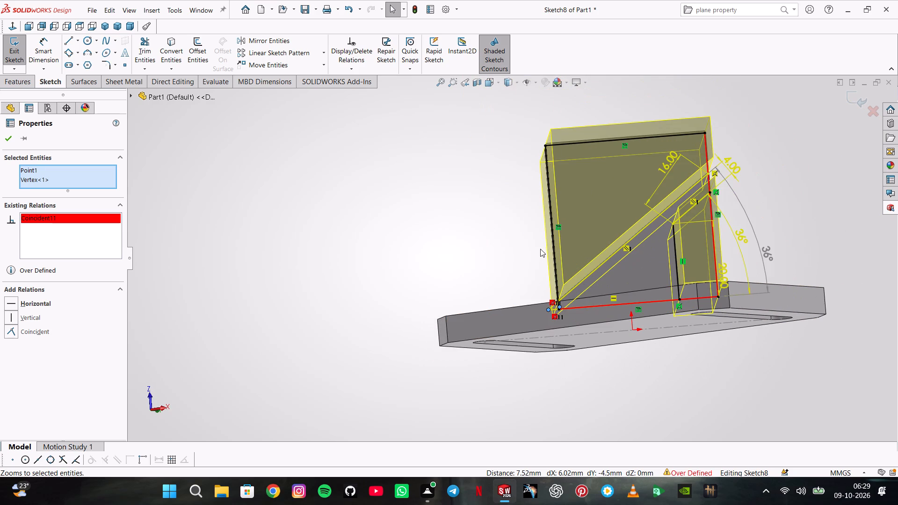
pyautogui.scroll(-5, 571, 237)
pyautogui.scroll(-1, 680, 267)
pyautogui.moveTo(701, 287); pyautogui.dragTo(688, 253, button='middle')
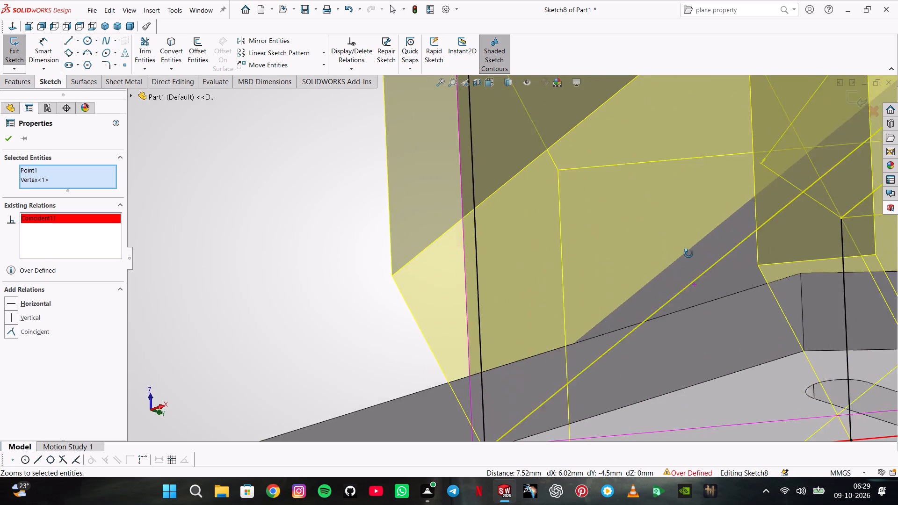
pyautogui.moveTo(688, 253); pyautogui.dragTo(676, 237, button='middle')
pyautogui.scroll(6, 685, 243)
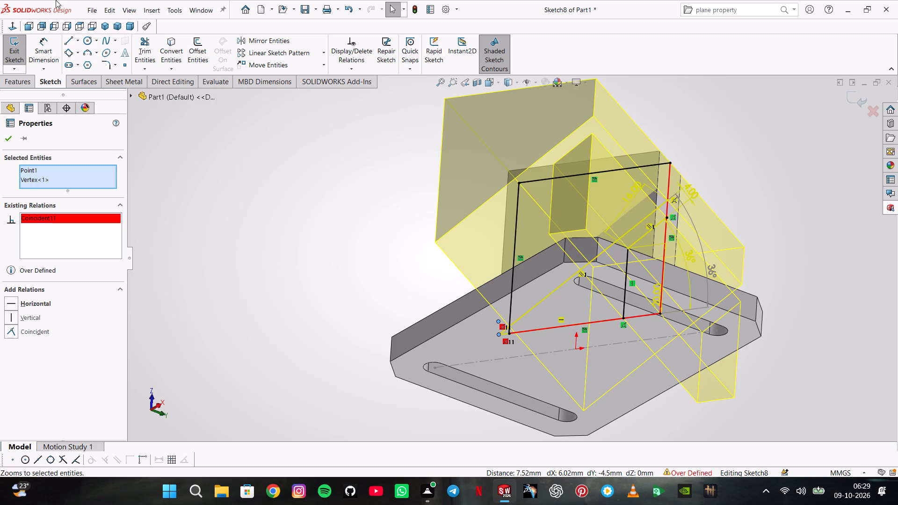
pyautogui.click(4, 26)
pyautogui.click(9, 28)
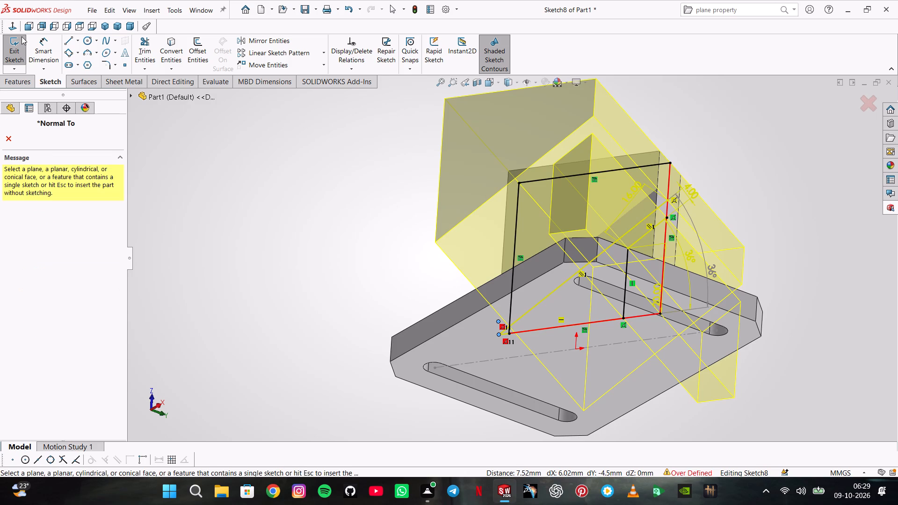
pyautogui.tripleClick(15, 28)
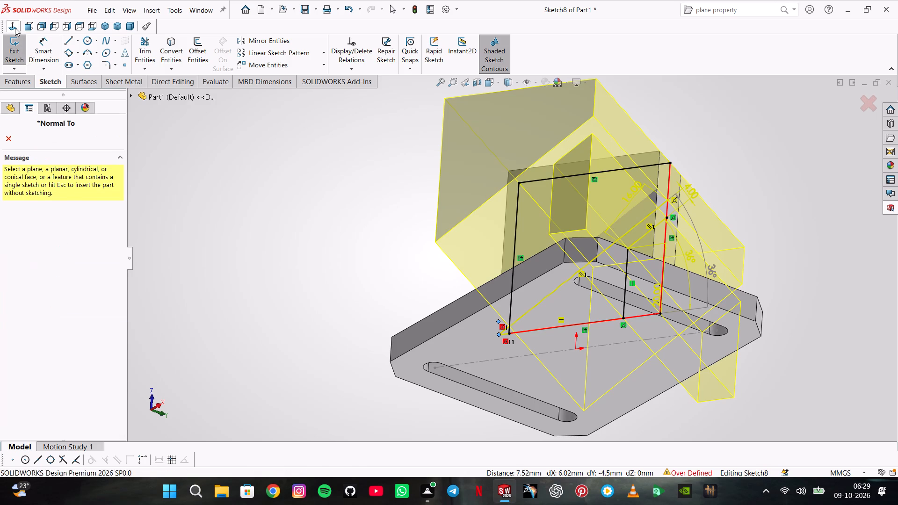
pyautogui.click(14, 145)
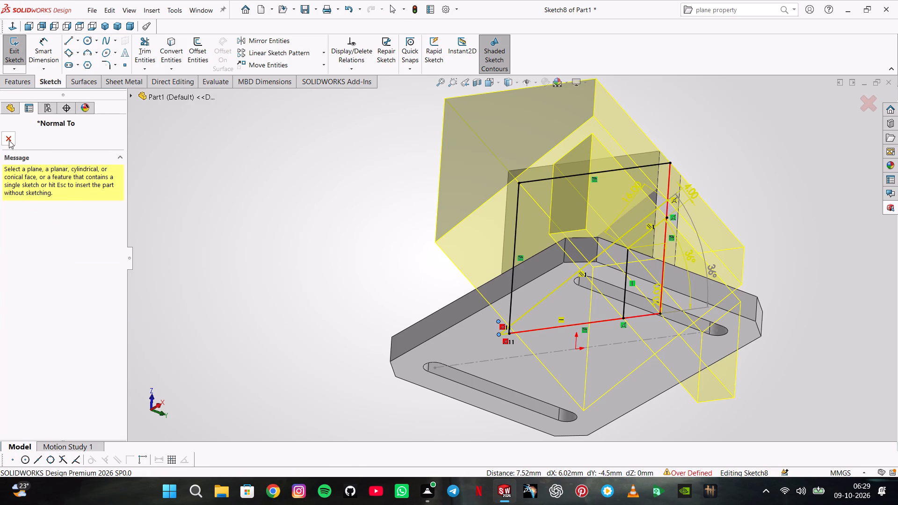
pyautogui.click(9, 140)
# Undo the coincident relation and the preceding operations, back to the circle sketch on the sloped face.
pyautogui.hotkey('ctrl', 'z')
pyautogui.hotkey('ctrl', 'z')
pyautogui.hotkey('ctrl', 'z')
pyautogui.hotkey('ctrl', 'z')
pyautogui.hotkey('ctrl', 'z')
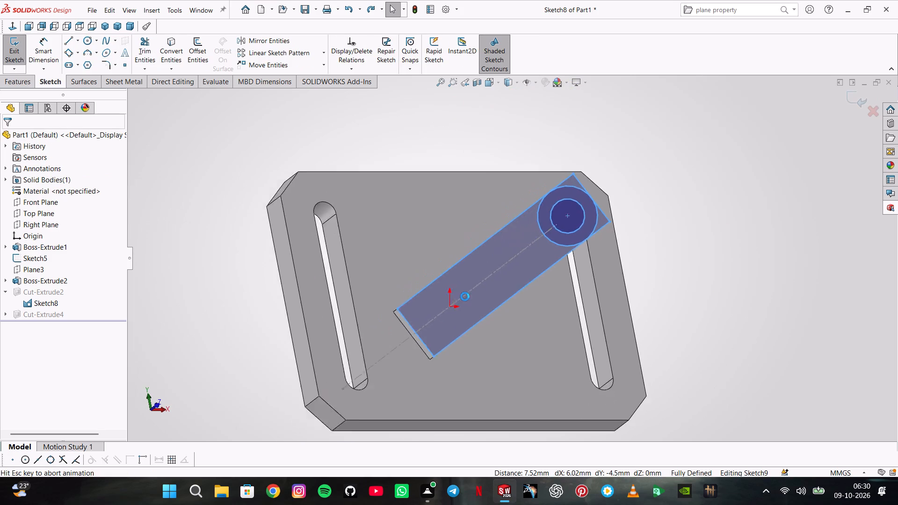
# Undo the circle sketch on the sloped face and Cut-Extrude2, back to editing Sketch8.
pyautogui.hotkey('ctrl', 'z')
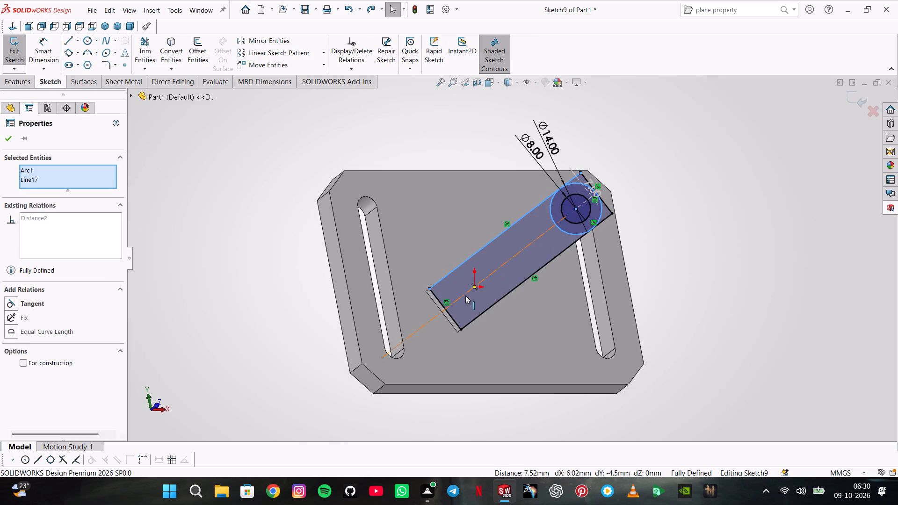
pyautogui.hotkey('ctrl', 'z')
pyautogui.hotkey('ctrl', 'z')
pyautogui.hotkey('ctrl', 'z')
pyautogui.hotkey('ctrl', 'z')
pyautogui.hotkey('ctrl', 'z')
pyautogui.hotkey('ctrl', 'z')
pyautogui.hotkey('ctrl', 'z')
pyautogui.hotkey('ctrl', 'z')
pyautogui.hotkey('ctrl', 'z')
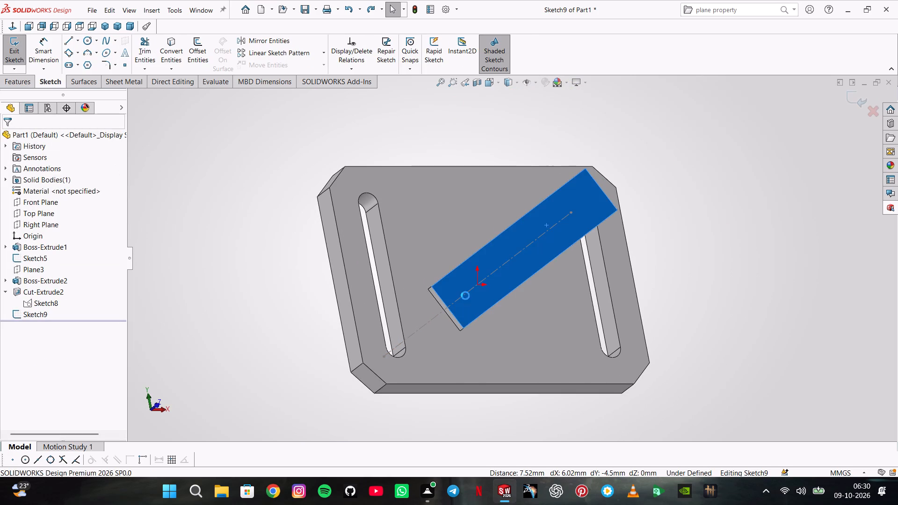
pyautogui.hotkey('ctrl', 'z')
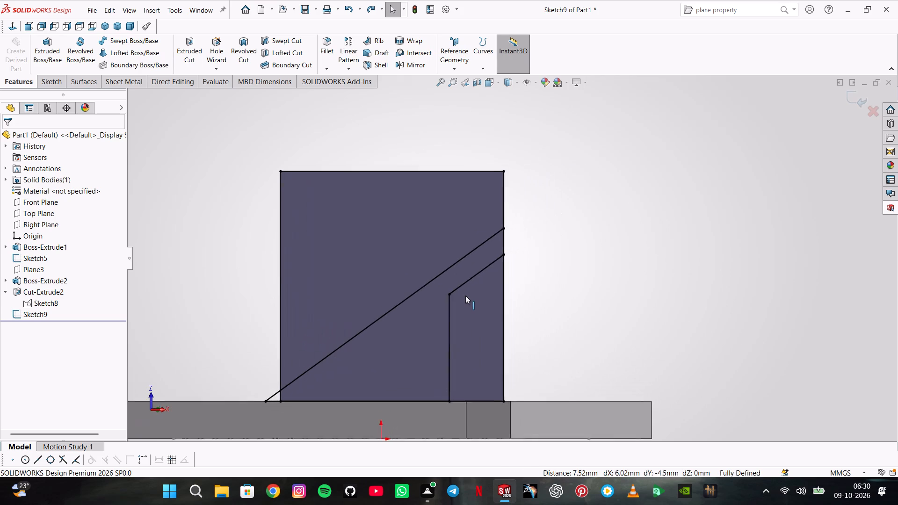
# Make the long sloped line's lower endpoint coincident with the block's nearby bottom corner in Sketch8.
pyautogui.scroll(-3, 278, 402)
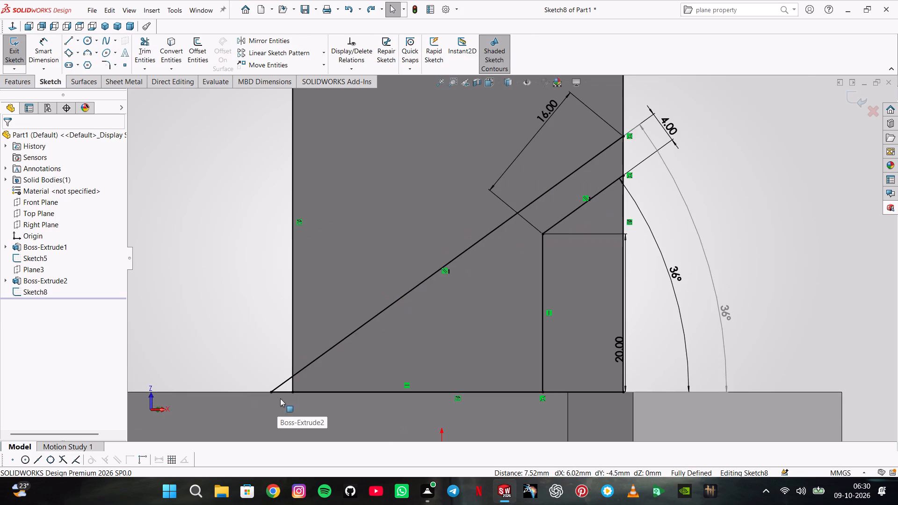
pyautogui.scroll(-1, 287, 389)
pyautogui.click(293, 373)
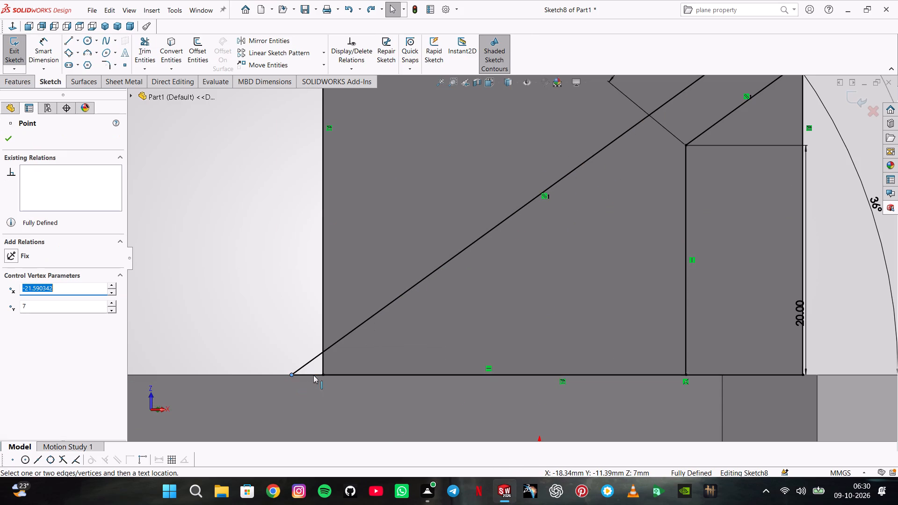
pyautogui.keyDown('ctrl'); pyautogui.click(322, 373); pyautogui.keyUp('ctrl')
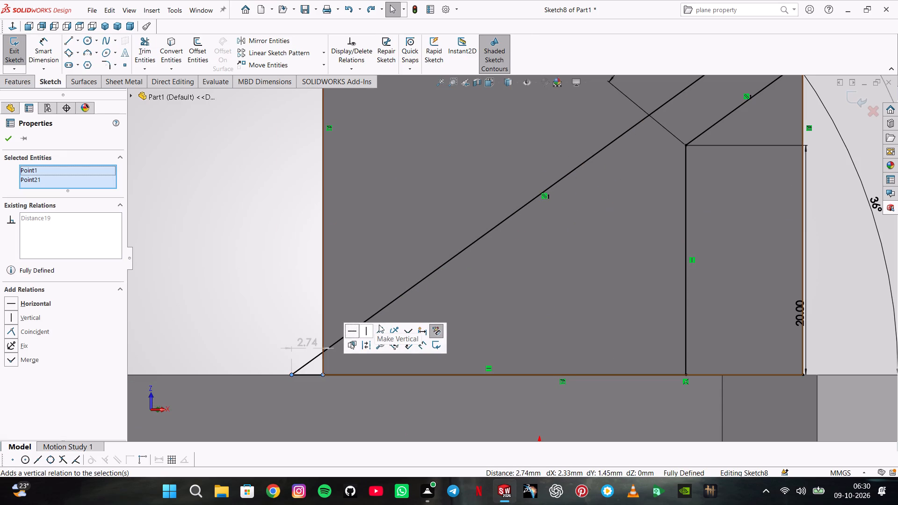
pyautogui.click(383, 328)
pyautogui.scroll(4, 402, 290)
pyautogui.scroll(2, 604, 217)
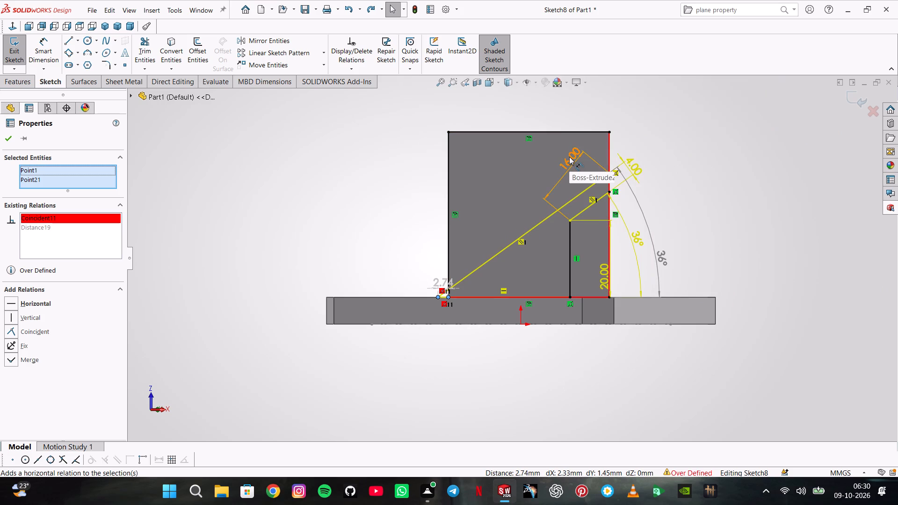
pyautogui.click(3, 130)
pyautogui.click(6, 136)
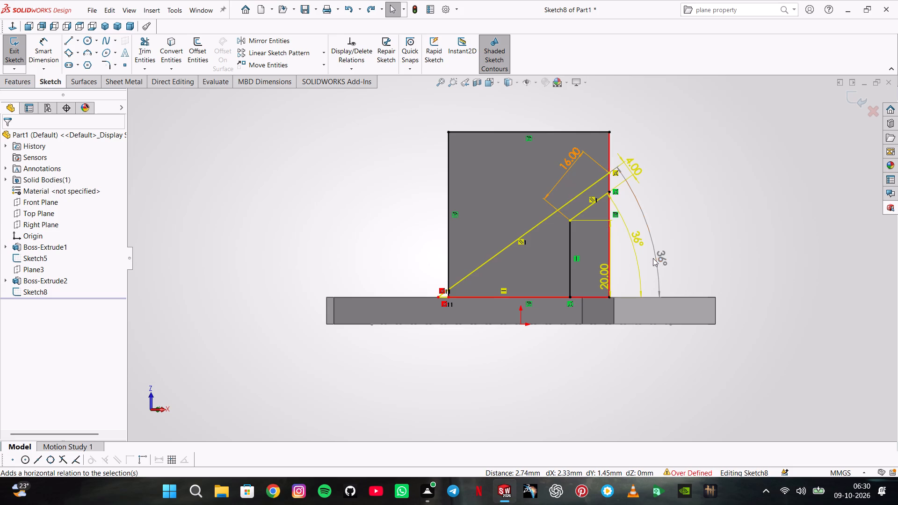
# Delete the 16 mm dimension between the vertical line's top and the long sloped line's upper end.
pyautogui.click(573, 159)
pyautogui.press('Delete')
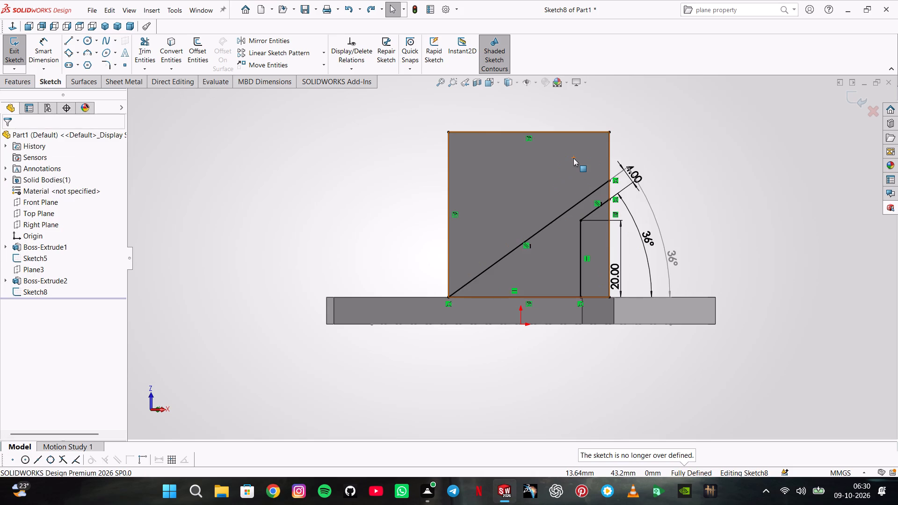
pyautogui.press('Escape')
pyautogui.press('Escape')
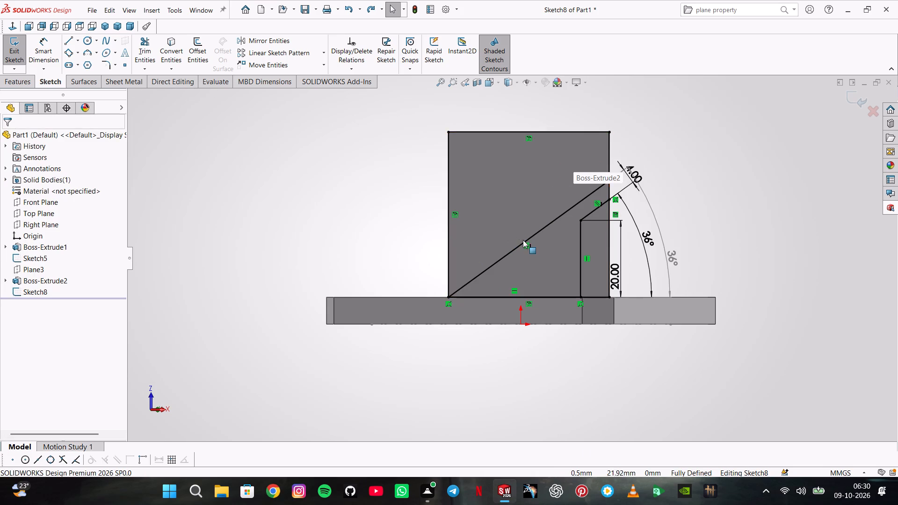
pyautogui.press('Escape')
pyautogui.press('Escape')
pyautogui.press('Escape')
pyautogui.press('Escape')
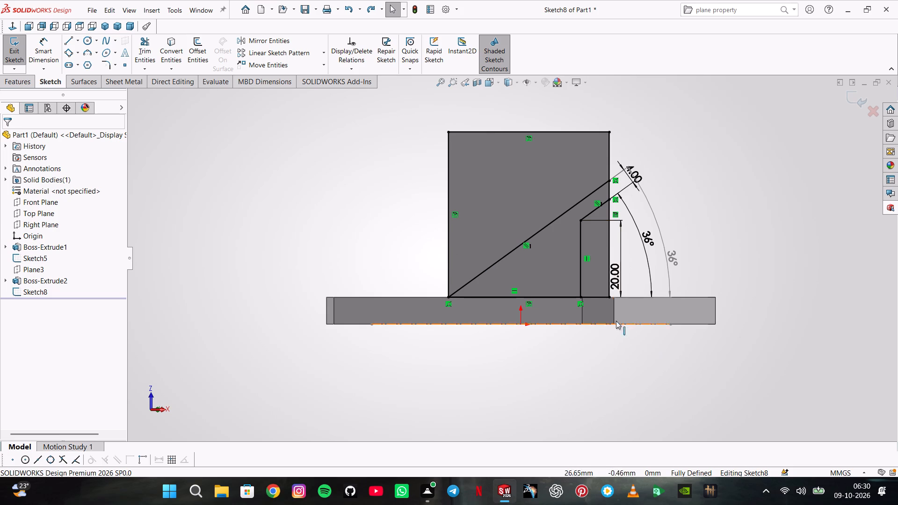
# Delete the coincident relation at the vertical line's lower endpoint.
pyautogui.click(582, 307)
pyautogui.press('Delete')
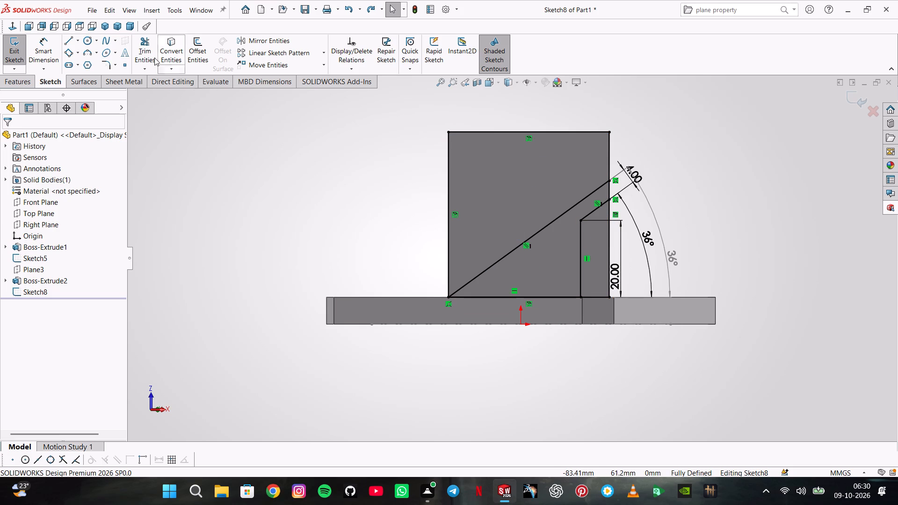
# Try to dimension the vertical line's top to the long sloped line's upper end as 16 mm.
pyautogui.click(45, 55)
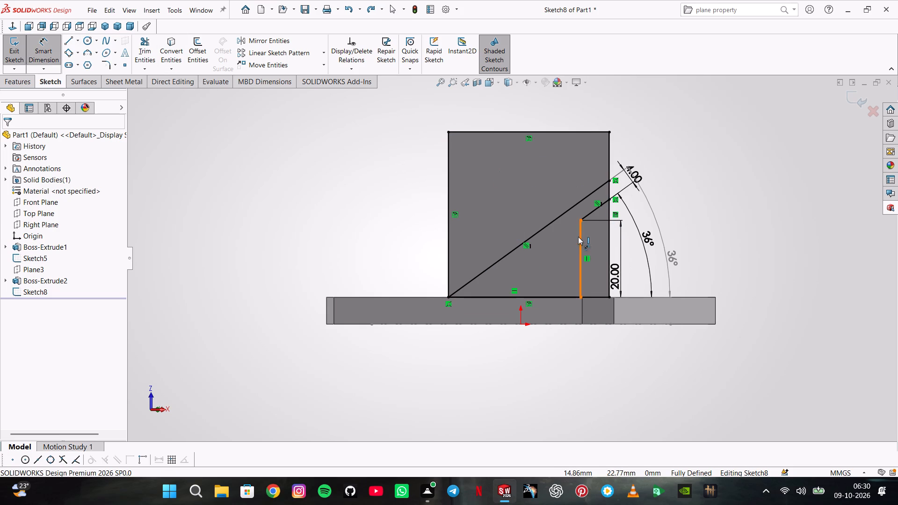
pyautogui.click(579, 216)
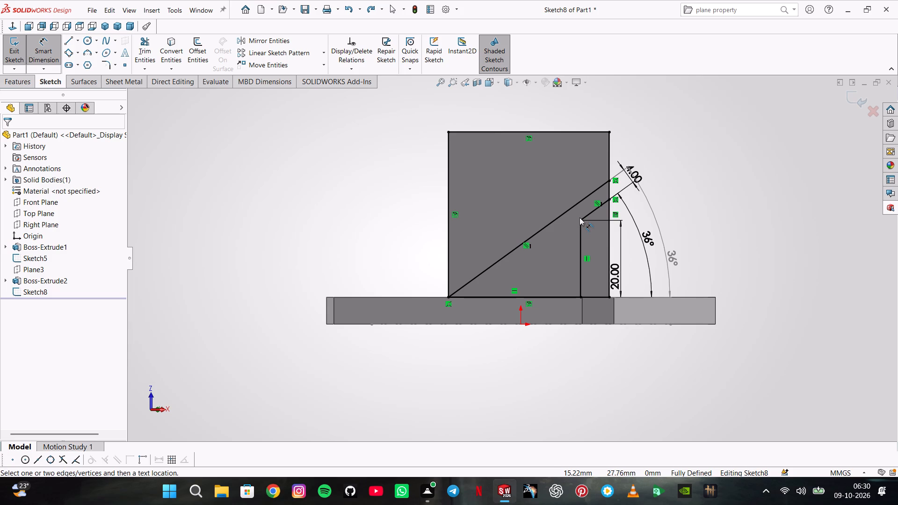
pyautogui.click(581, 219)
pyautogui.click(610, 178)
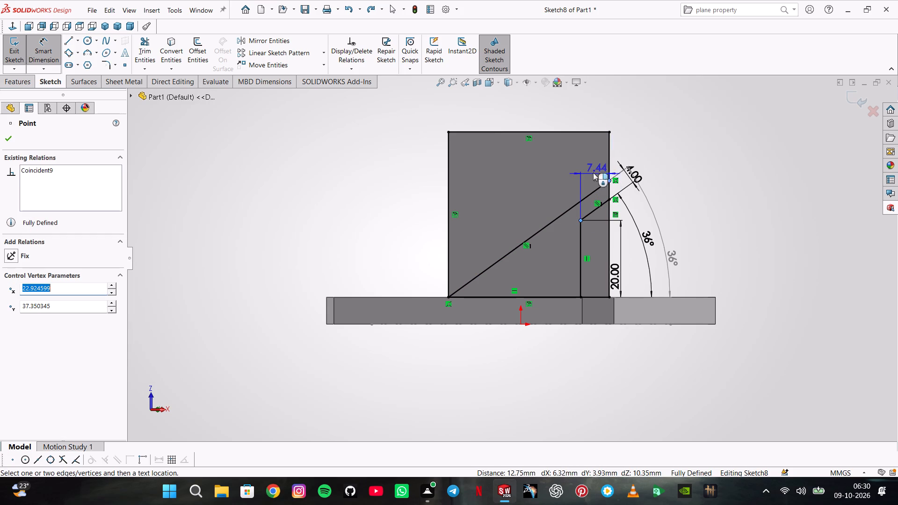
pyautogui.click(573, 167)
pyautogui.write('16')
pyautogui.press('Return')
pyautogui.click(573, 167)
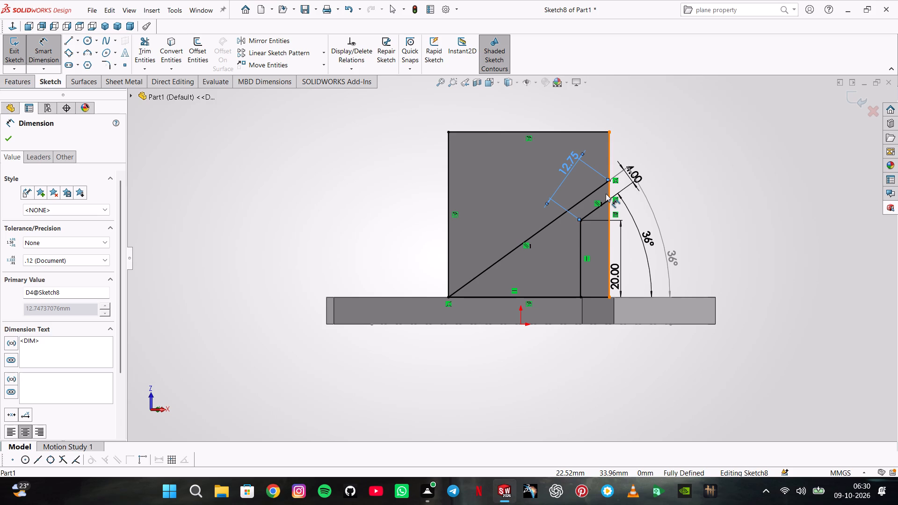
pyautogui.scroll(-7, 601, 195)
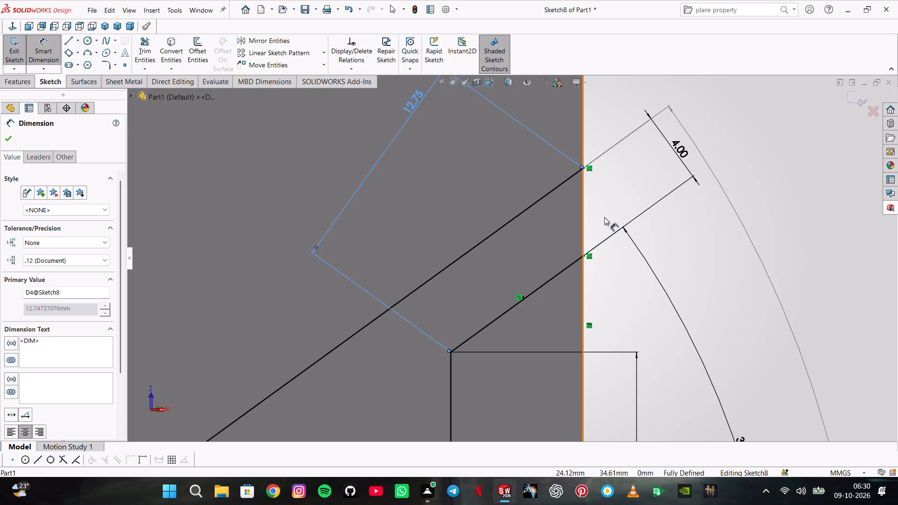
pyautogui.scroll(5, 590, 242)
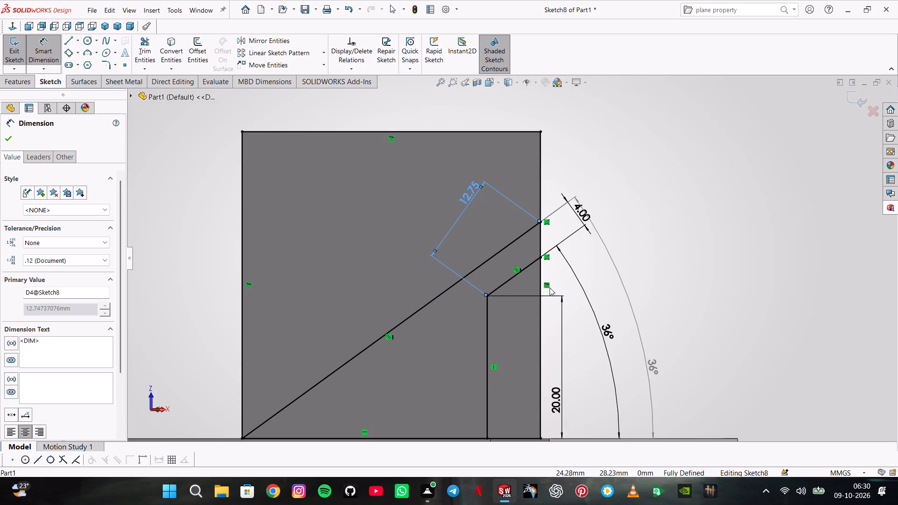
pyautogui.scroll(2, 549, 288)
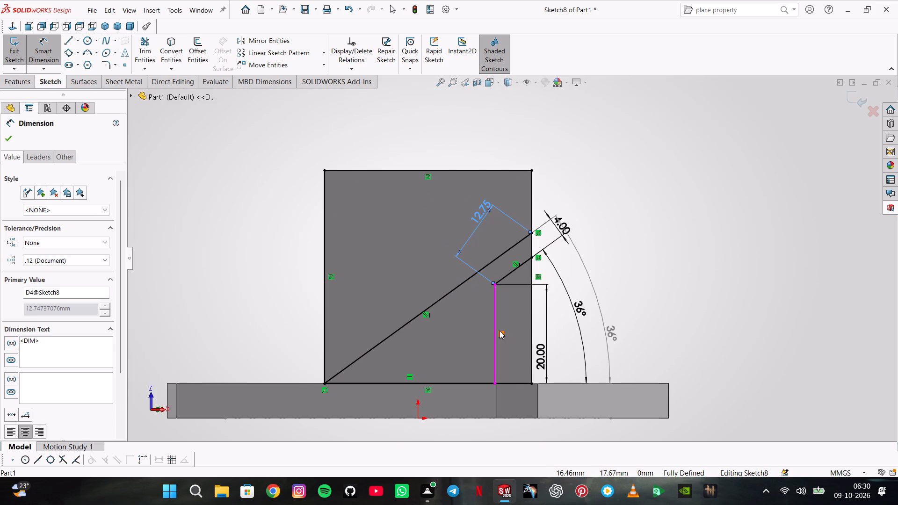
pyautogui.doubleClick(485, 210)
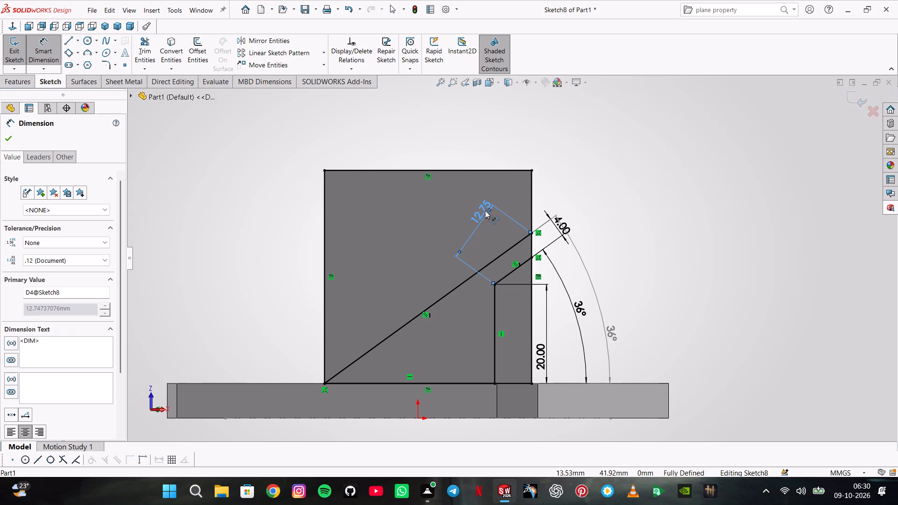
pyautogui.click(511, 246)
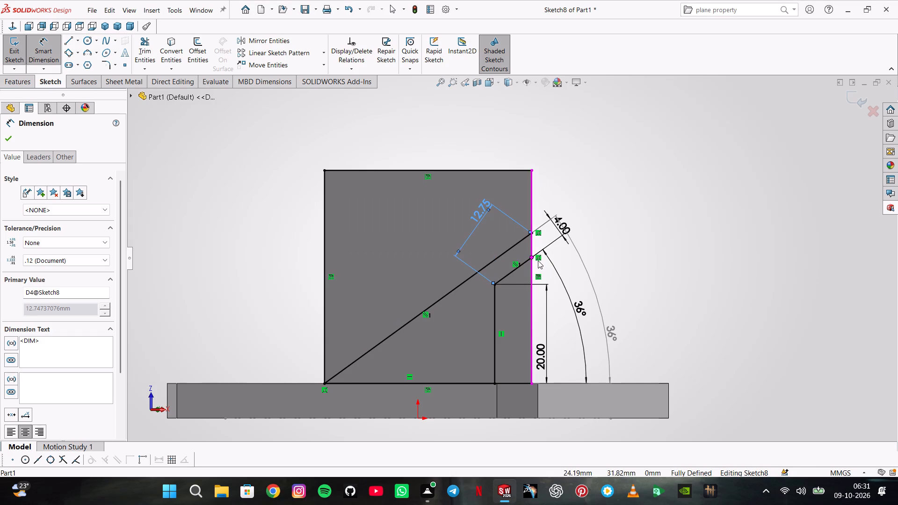
# Delete the coincident relations that hold the two sloped lines' upper endpoints on the block's vertical edge.
pyautogui.click(538, 259)
pyautogui.press('Delete')
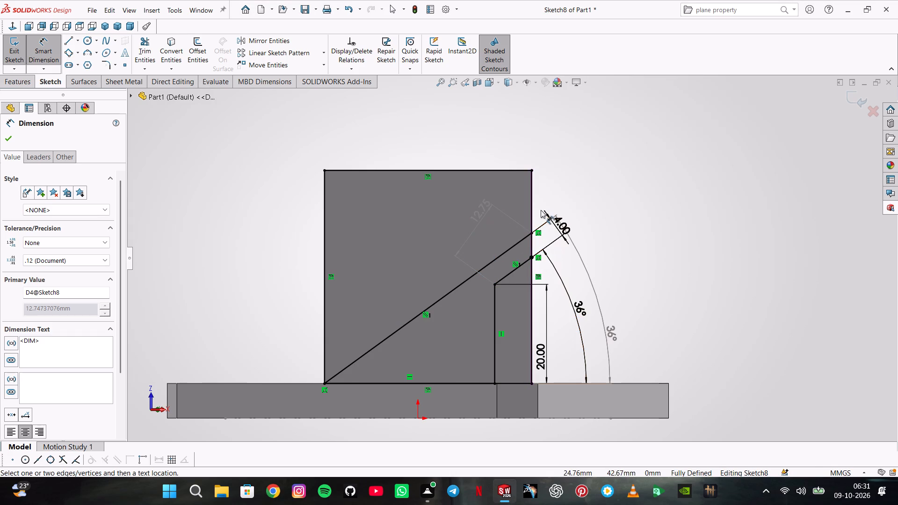
pyautogui.press('Escape')
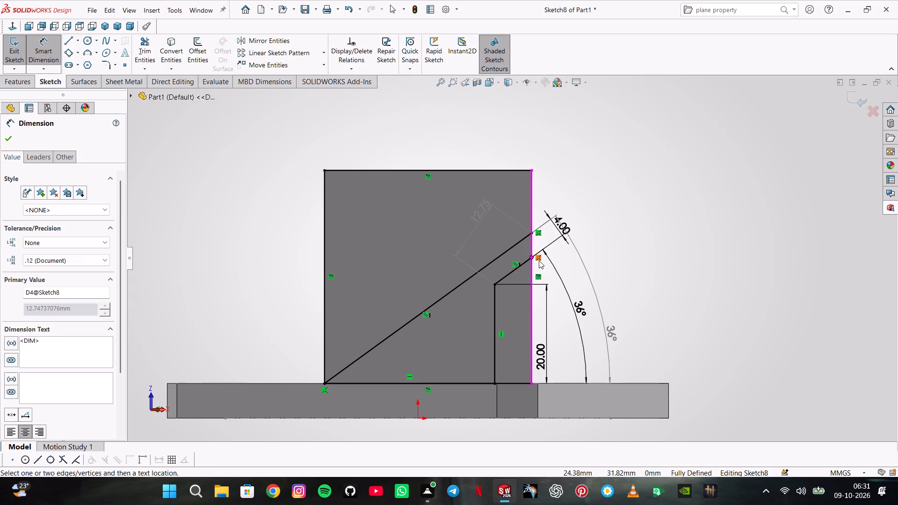
pyautogui.press('Escape')
pyautogui.click(539, 255)
pyautogui.press('Delete')
pyautogui.click(541, 231)
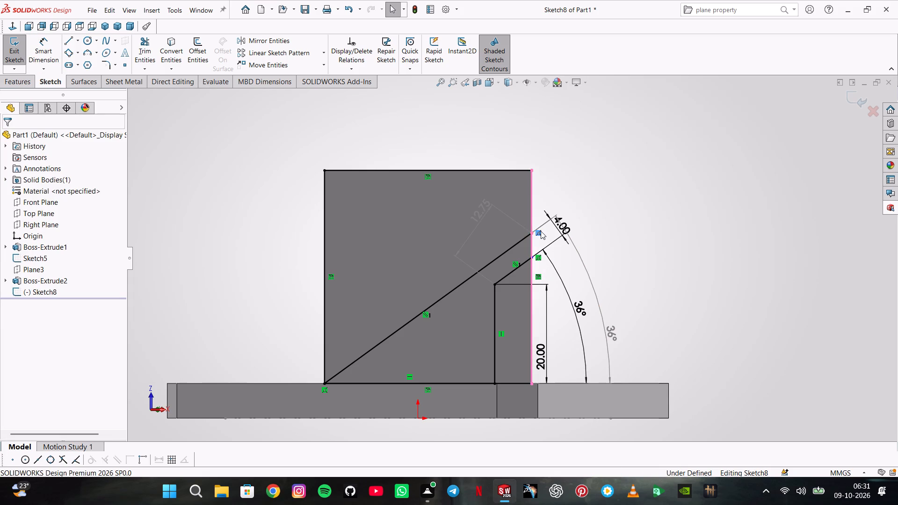
pyautogui.press('Delete')
pyautogui.click(539, 256)
pyautogui.press('Delete')
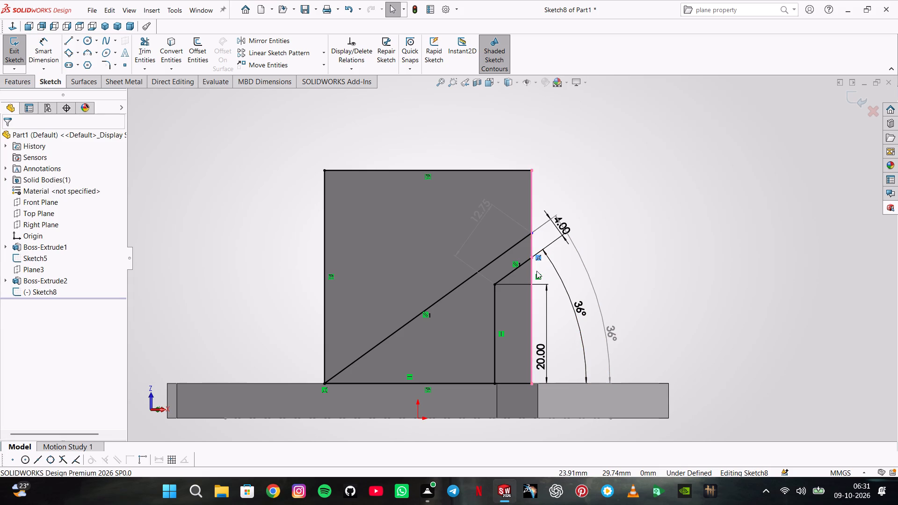
pyautogui.press('Delete')
pyautogui.press('Delete')
pyautogui.press('Delete')
pyautogui.press('Delete')
pyautogui.press('Delete')
pyautogui.press('Delete')
pyautogui.press('Delete')
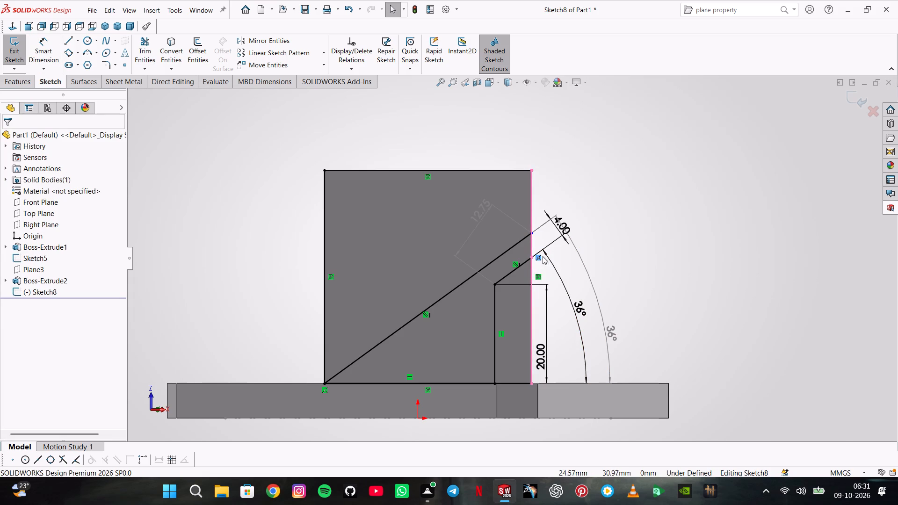
pyautogui.scroll(-1, 544, 255)
pyautogui.click(537, 260)
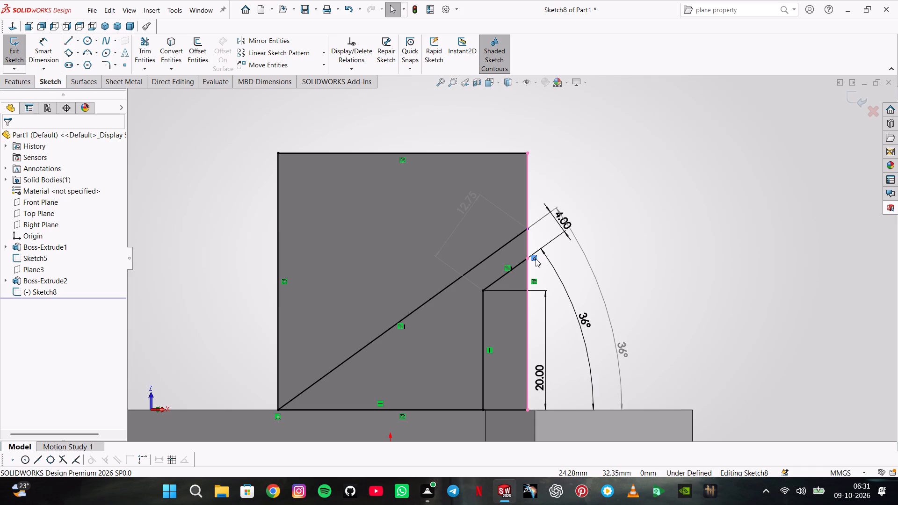
pyautogui.click(536, 259)
pyautogui.press('Delete')
pyautogui.scroll(-6, 531, 255)
pyautogui.press('Delete')
pyautogui.press('Delete')
pyautogui.press('Delete')
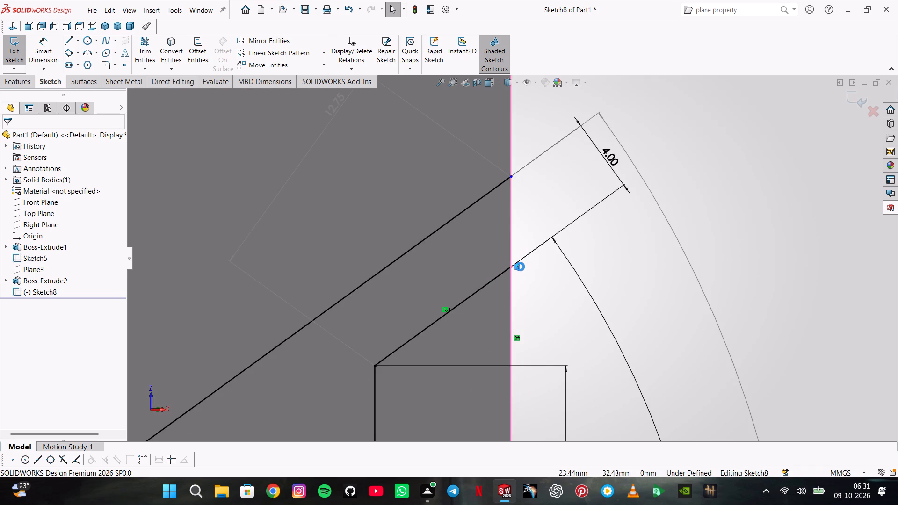
pyautogui.press('Delete')
pyautogui.click(520, 267)
pyautogui.click(539, 300)
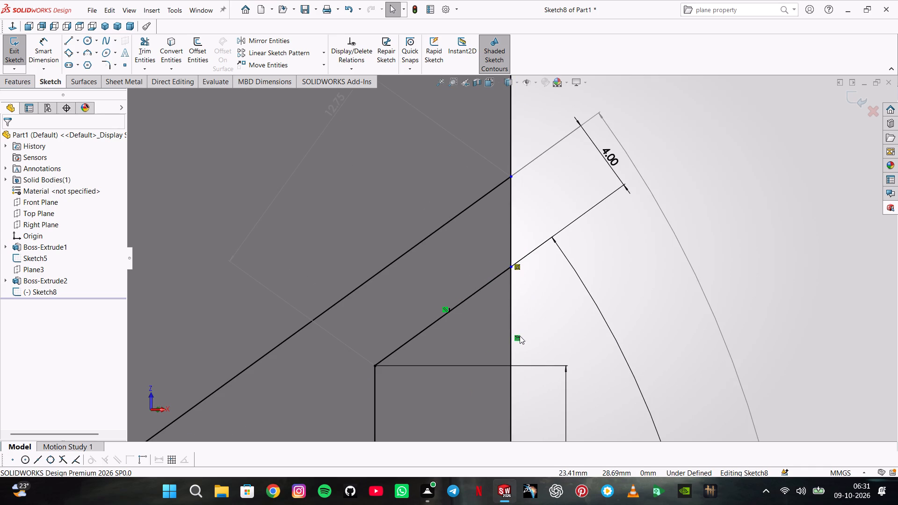
# Delete the on-edge relation of the converted vertical edge beside the sloped lines' upper ends.
pyautogui.click(519, 336)
pyautogui.press('Delete')
pyautogui.scroll(4, 523, 390)
pyautogui.scroll(4, 519, 349)
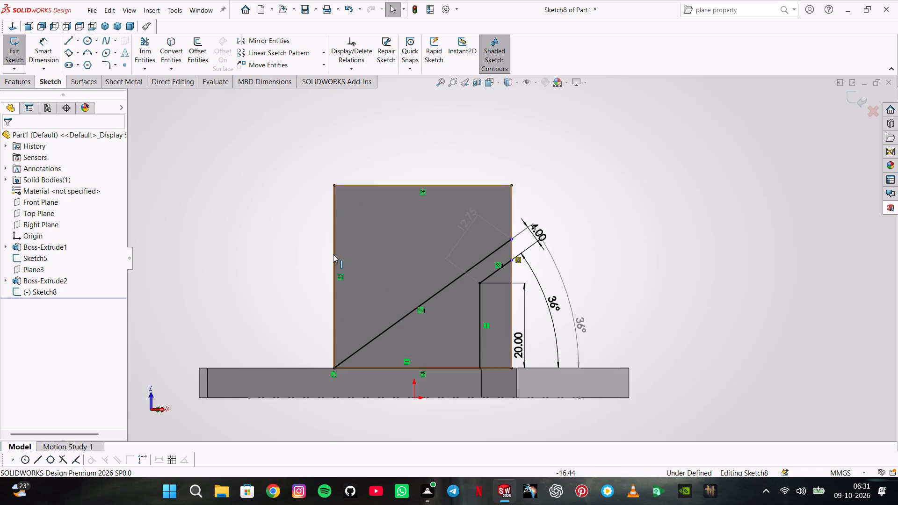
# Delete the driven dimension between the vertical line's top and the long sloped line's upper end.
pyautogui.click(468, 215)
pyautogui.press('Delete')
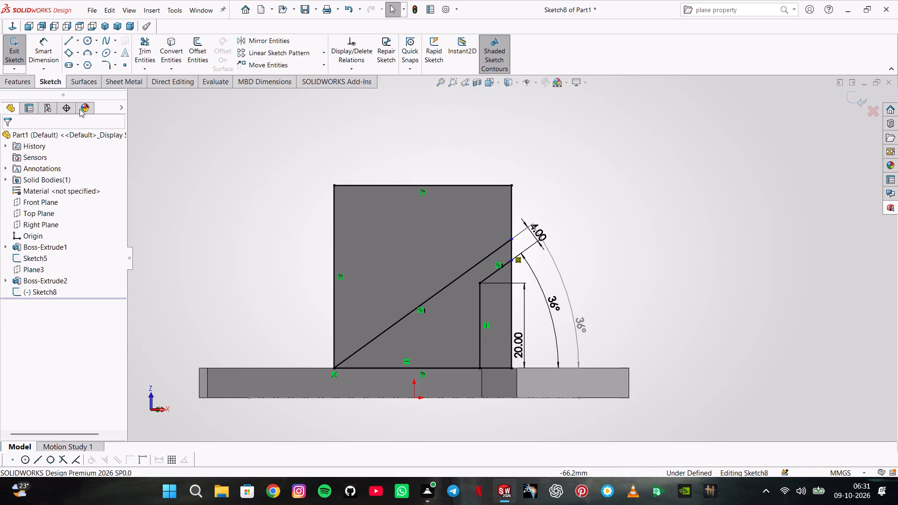
# Dimension the short sloped line's length as 16 mm.
pyautogui.click(43, 46)
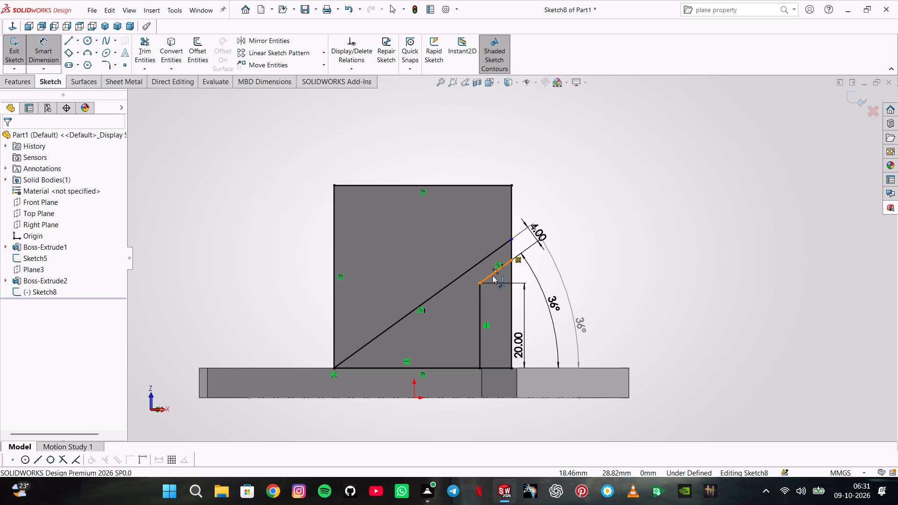
pyautogui.click(492, 275)
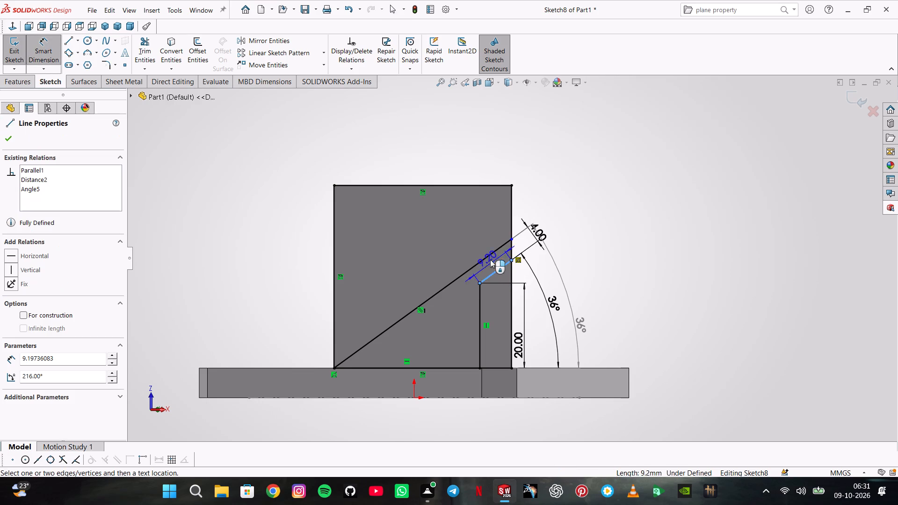
pyautogui.click(474, 227)
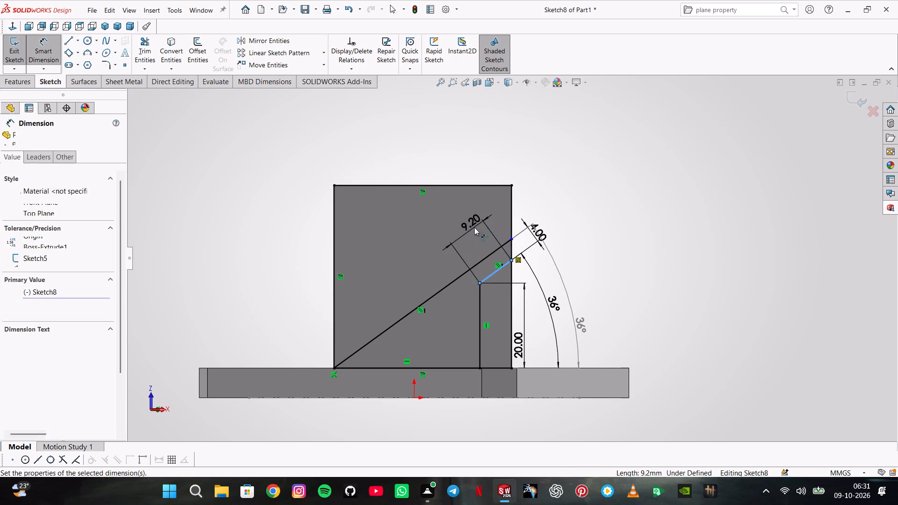
pyautogui.write('16')
pyautogui.press('Return')
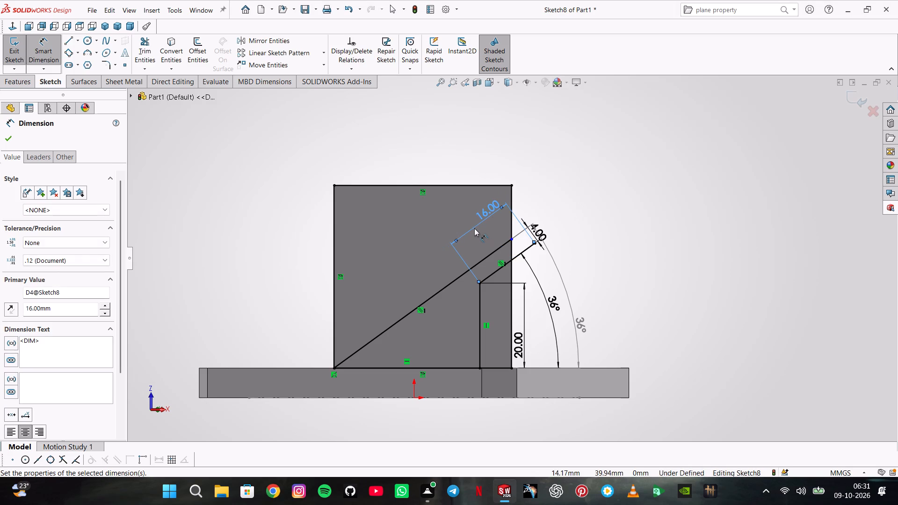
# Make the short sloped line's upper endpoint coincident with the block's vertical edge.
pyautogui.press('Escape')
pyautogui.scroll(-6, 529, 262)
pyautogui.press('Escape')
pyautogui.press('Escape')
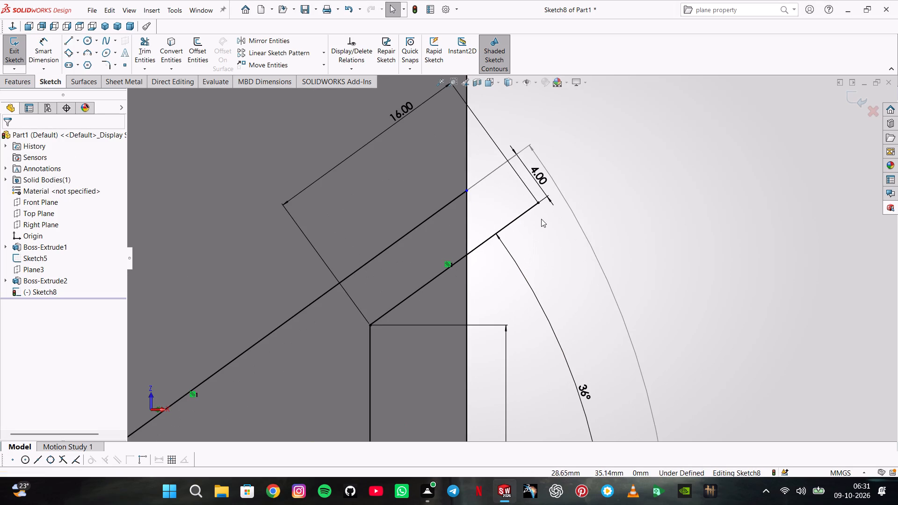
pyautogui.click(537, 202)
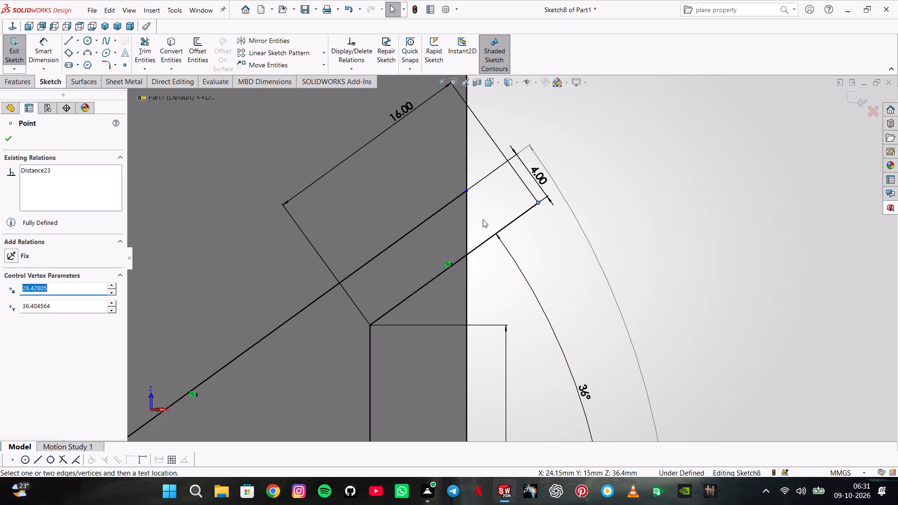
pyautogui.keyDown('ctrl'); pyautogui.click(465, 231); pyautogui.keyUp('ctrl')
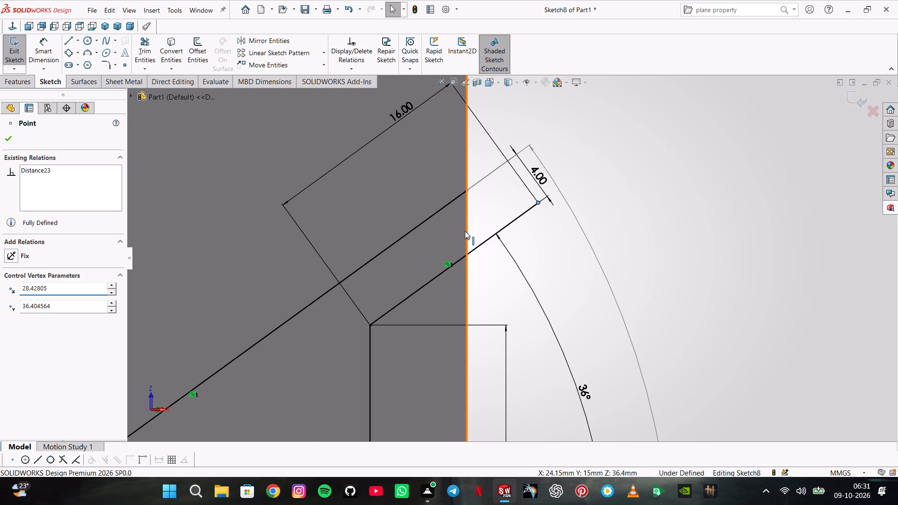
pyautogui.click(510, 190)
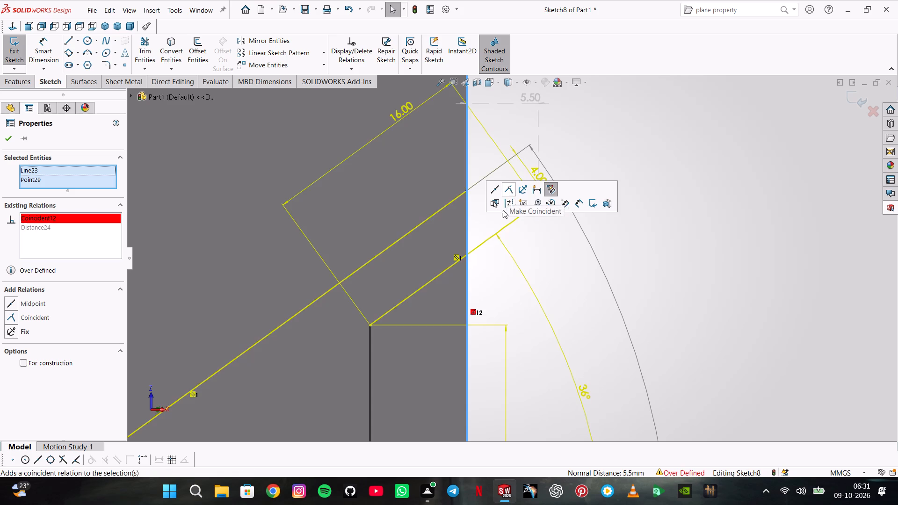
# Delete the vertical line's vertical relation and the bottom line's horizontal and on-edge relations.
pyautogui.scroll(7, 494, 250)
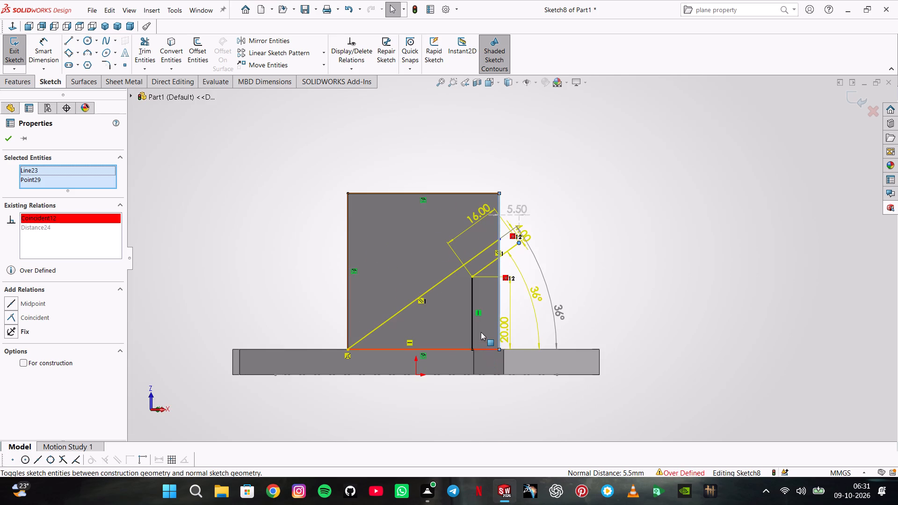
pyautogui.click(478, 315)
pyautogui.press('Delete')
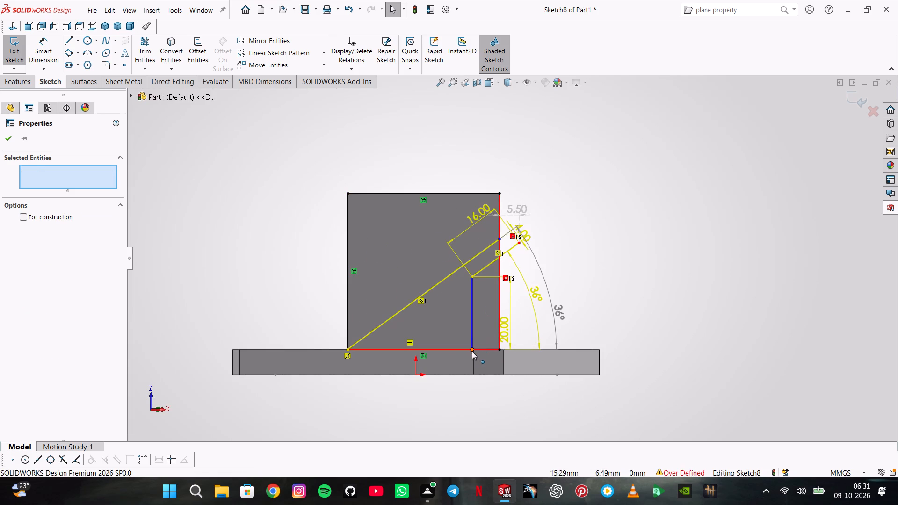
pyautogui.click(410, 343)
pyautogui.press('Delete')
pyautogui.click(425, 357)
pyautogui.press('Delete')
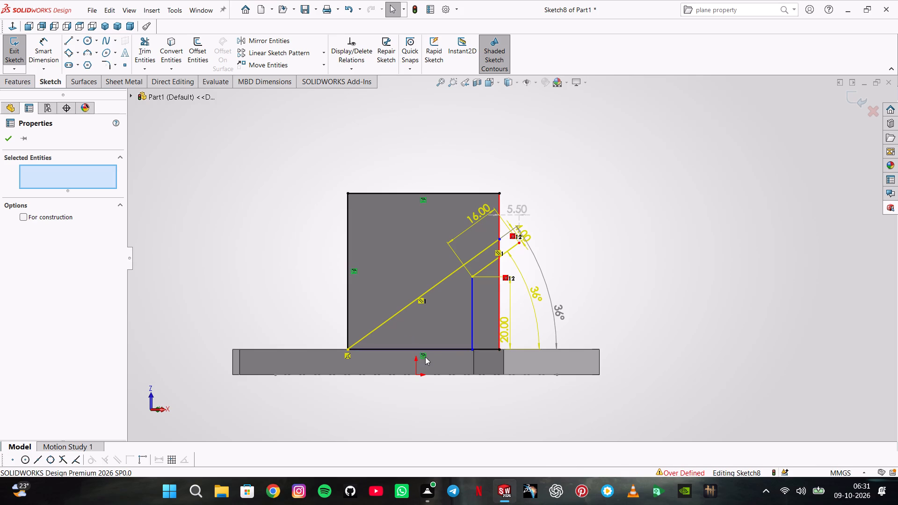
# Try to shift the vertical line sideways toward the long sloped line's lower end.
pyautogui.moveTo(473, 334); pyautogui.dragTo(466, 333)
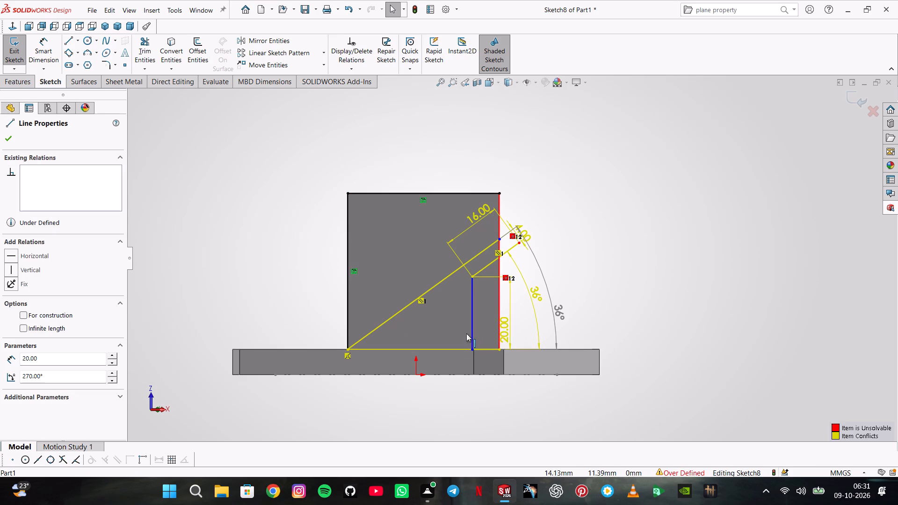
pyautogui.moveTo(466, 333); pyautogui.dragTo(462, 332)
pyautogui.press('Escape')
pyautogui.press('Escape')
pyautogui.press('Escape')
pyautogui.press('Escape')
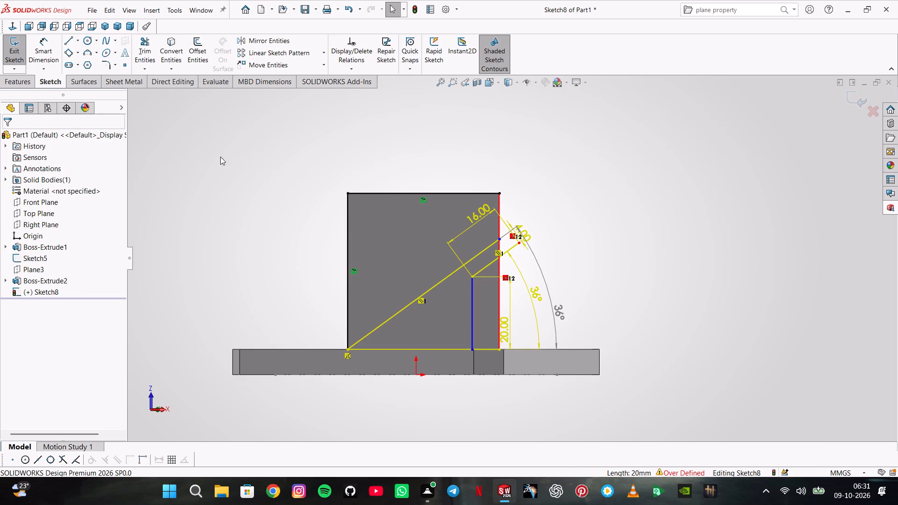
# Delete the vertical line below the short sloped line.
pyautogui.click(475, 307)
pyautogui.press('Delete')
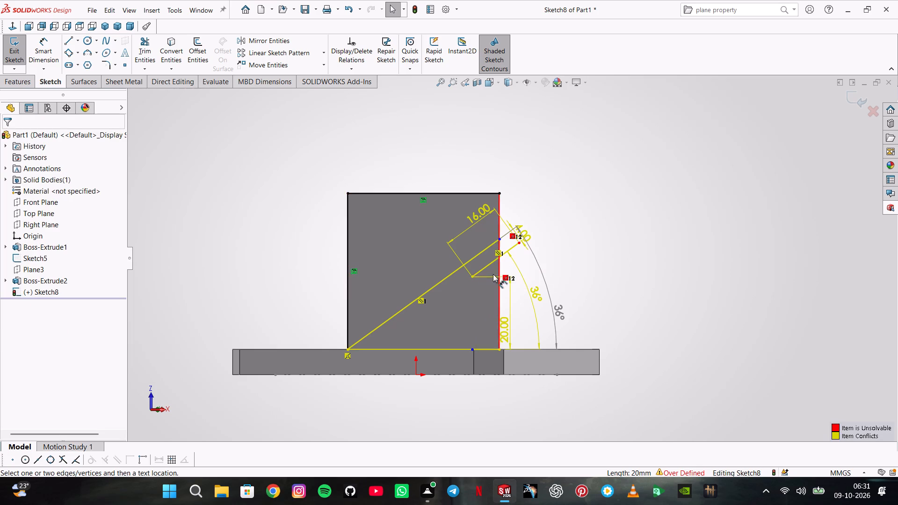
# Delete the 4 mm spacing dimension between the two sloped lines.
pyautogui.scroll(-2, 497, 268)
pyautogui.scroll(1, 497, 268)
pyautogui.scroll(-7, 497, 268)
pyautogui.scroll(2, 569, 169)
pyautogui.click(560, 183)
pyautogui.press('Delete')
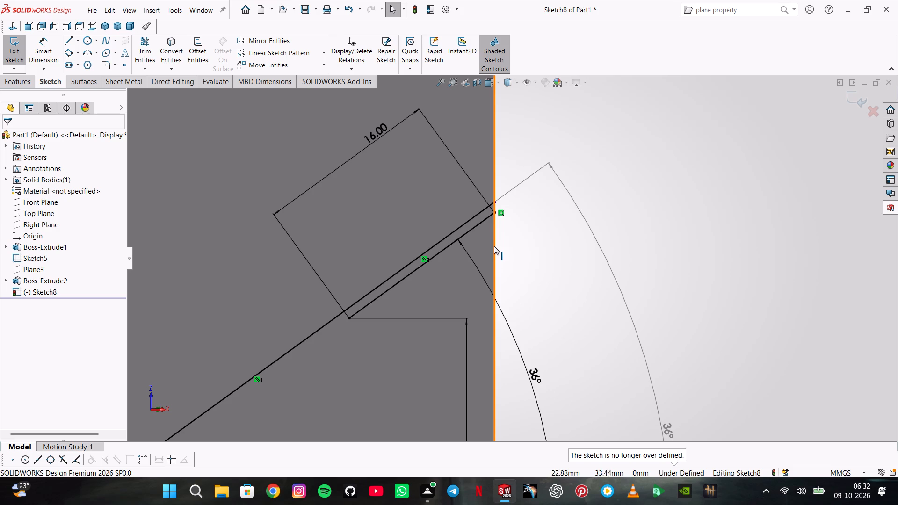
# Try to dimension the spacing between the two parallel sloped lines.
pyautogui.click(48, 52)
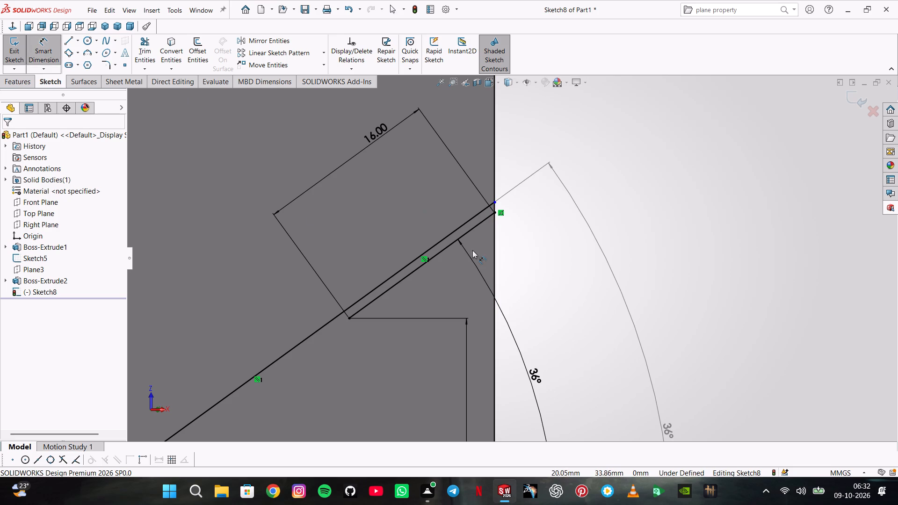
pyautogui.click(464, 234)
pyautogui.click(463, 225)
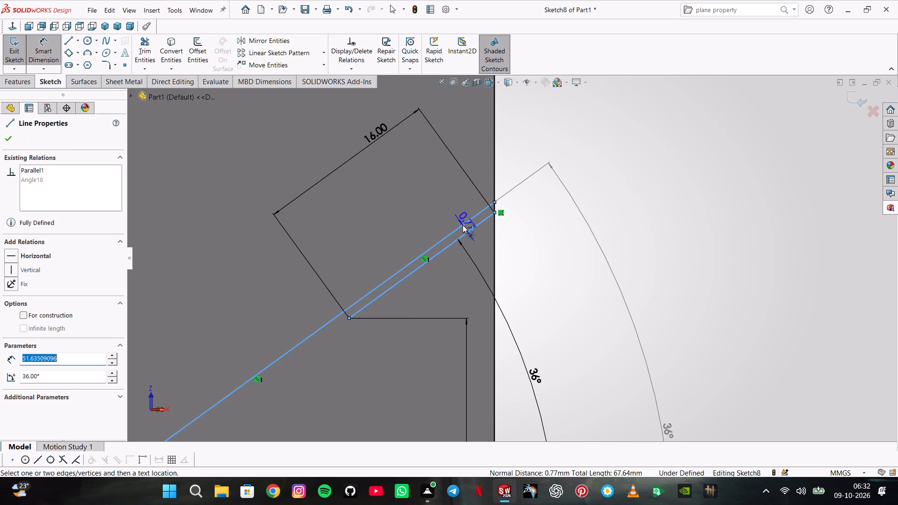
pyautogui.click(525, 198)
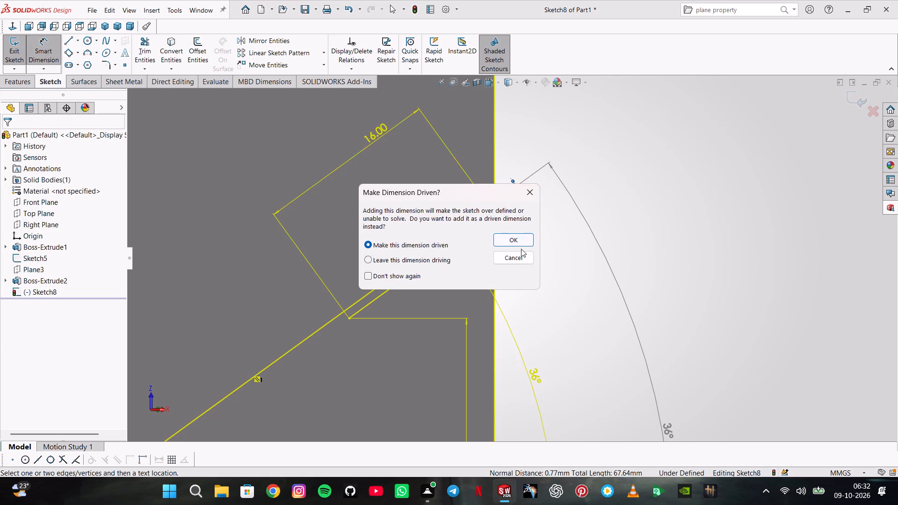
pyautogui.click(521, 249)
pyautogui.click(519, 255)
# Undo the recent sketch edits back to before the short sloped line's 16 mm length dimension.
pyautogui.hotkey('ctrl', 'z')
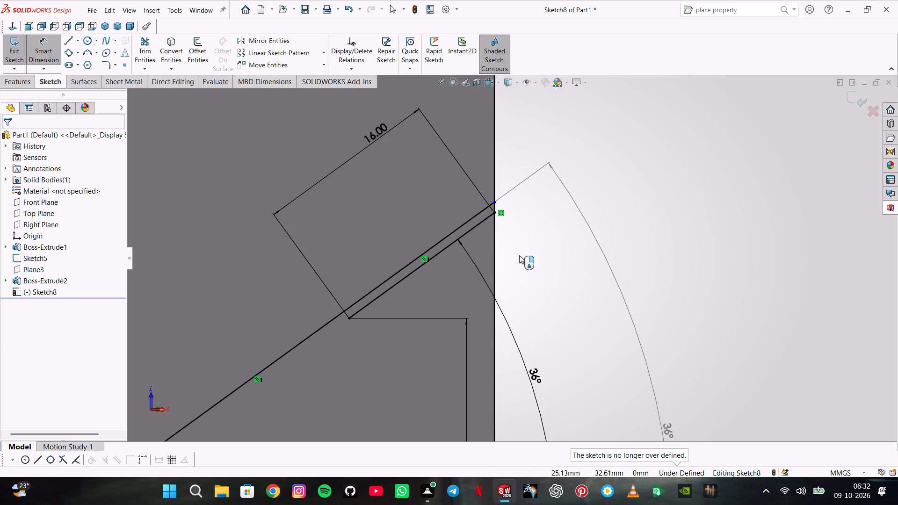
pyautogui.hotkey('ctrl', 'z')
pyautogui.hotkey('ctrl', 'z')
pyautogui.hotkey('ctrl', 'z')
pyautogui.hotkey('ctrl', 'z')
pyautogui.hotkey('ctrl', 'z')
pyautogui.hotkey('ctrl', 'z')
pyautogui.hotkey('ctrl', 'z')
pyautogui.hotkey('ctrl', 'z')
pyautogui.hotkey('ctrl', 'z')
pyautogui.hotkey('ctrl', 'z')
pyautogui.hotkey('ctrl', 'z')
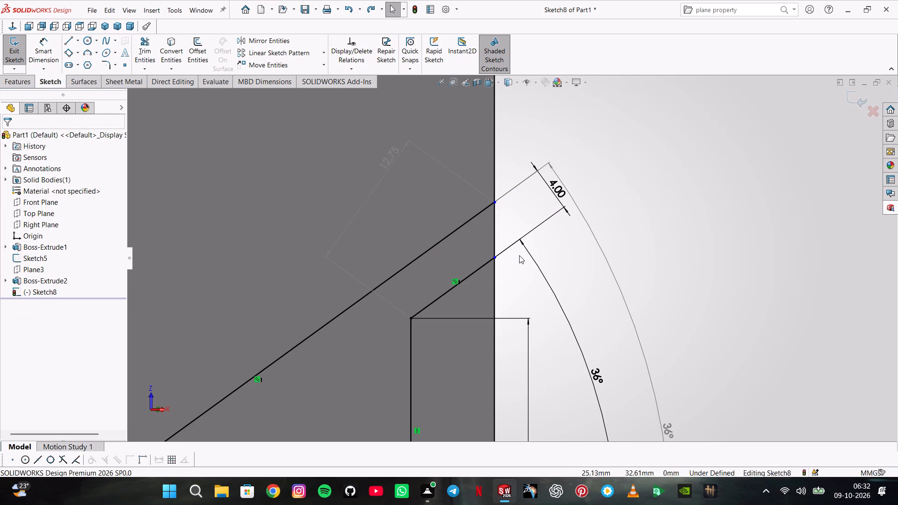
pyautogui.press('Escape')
# Delete the short sloped line together with its attached dimensions.
pyautogui.click(488, 261)
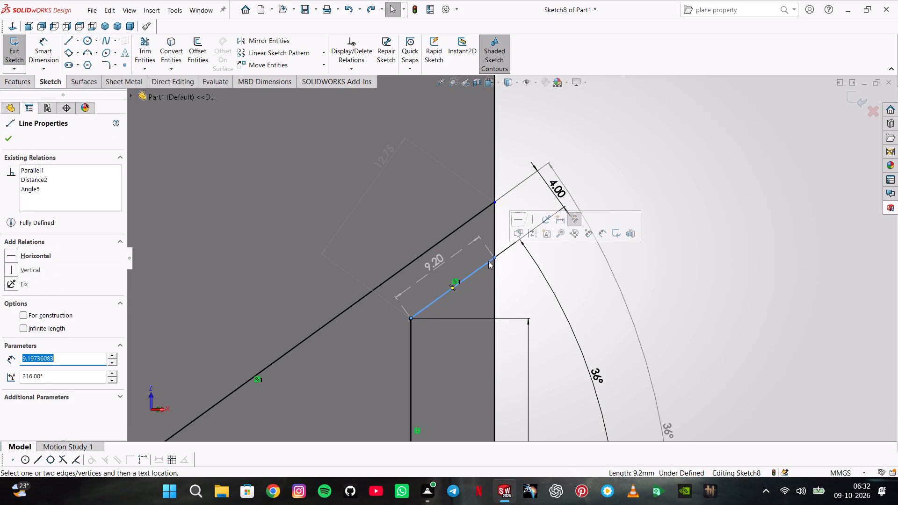
pyautogui.press('Delete')
# Delete the driven dimension between the vertical line's top and the long sloped line's upper end.
pyautogui.click(398, 240)
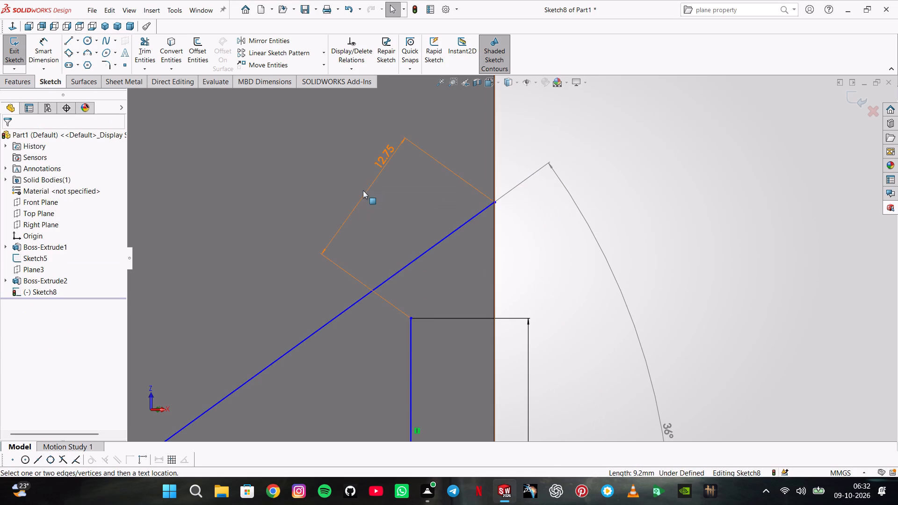
pyautogui.click(363, 190)
pyautogui.click(379, 172)
pyautogui.press('Delete')
pyautogui.scroll(3, 475, 325)
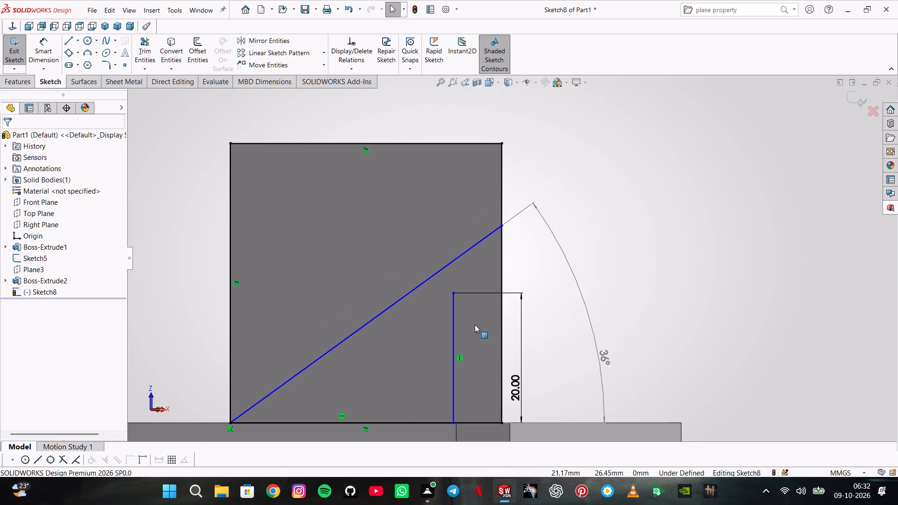
# Delete the 20 mm vertical line along with its height dimension.
pyautogui.click(456, 334)
pyautogui.press('Delete')
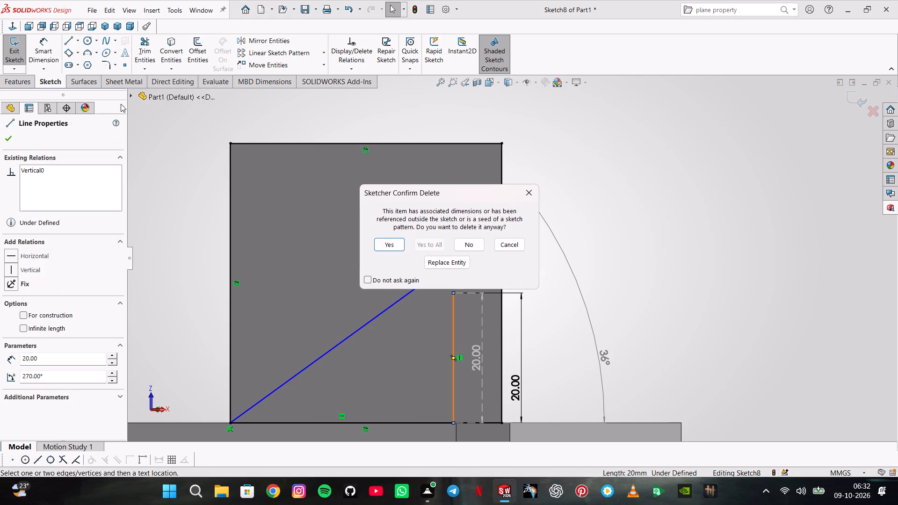
pyautogui.press('Return')
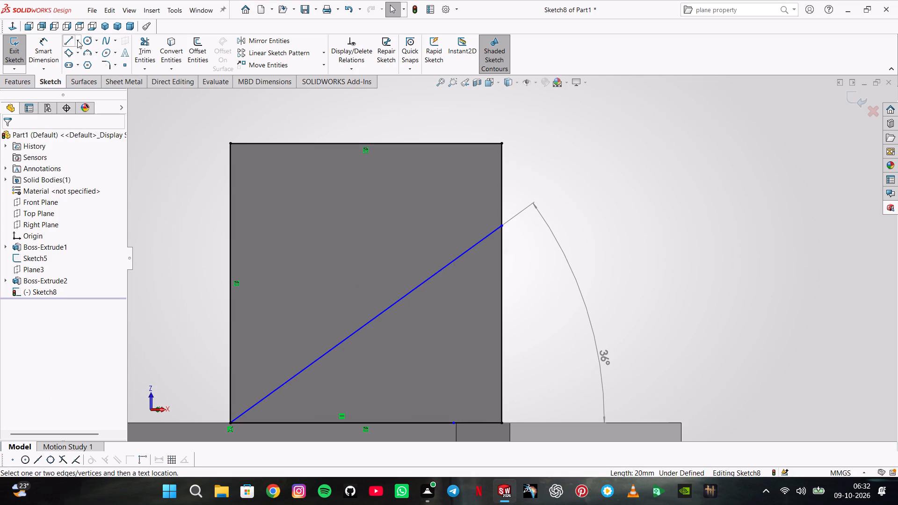
# Sketch a vertical line about 15 mm up from the block's base, a sloped line about 18 mm to its edge, and a vertical closing line.
pyautogui.click(71, 40)
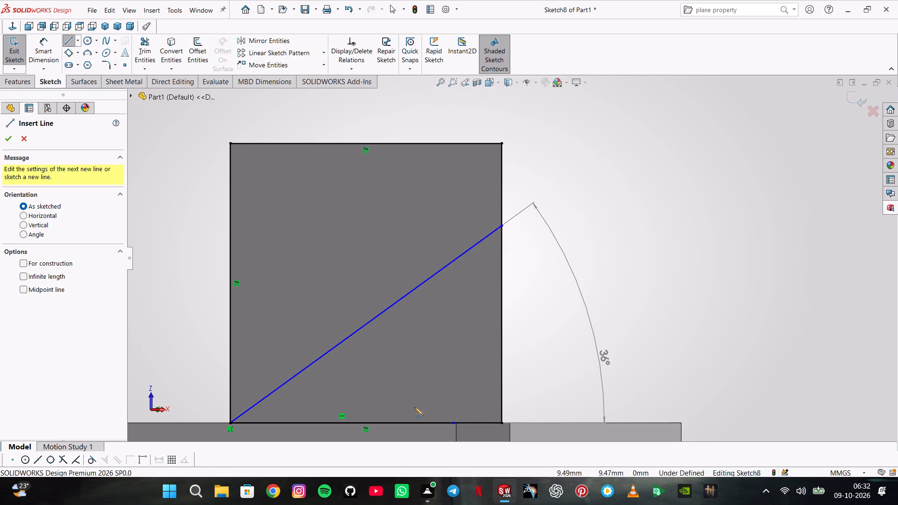
pyautogui.click(411, 424)
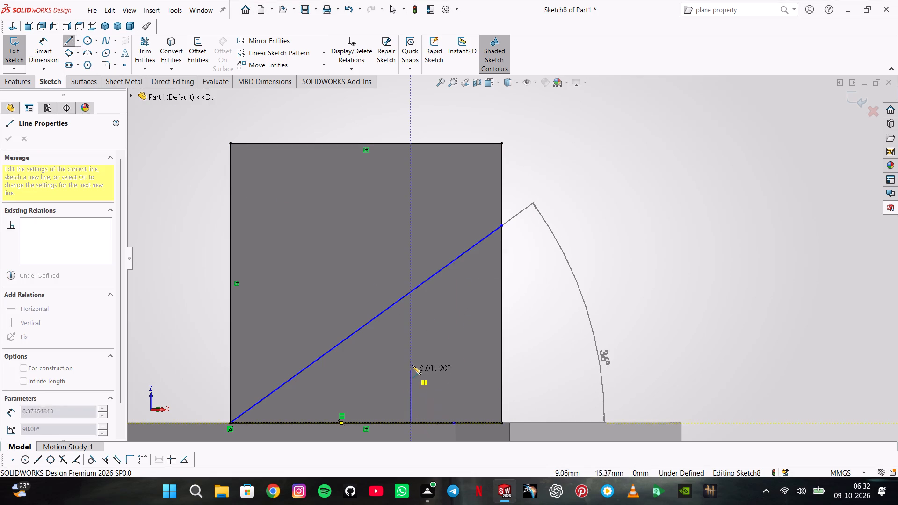
pyautogui.click(410, 325)
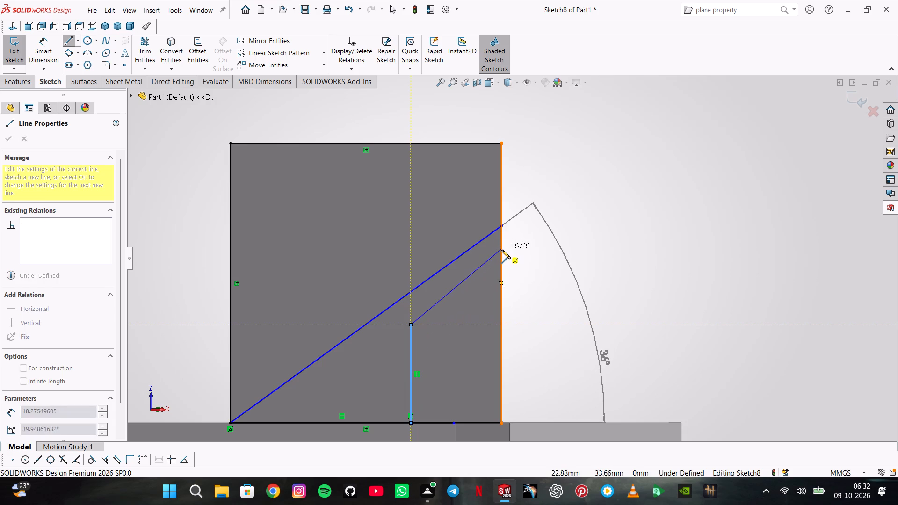
pyautogui.click(501, 255)
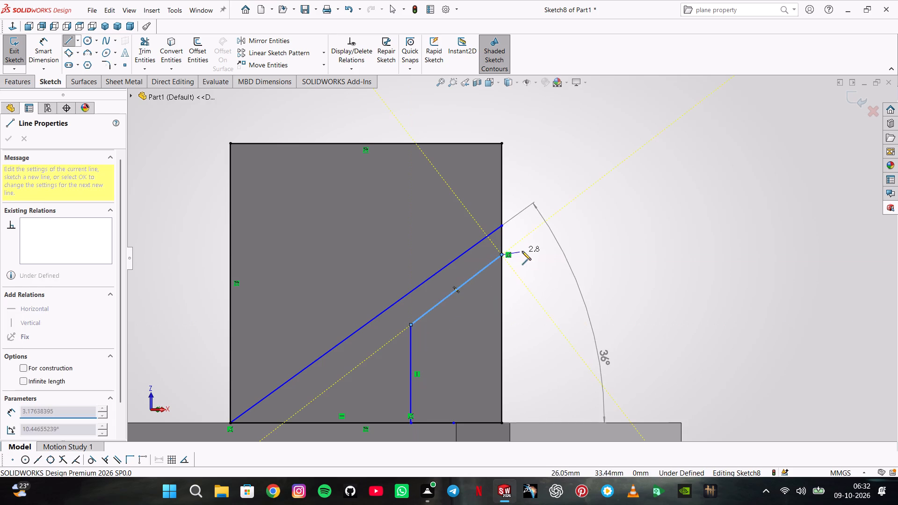
pyautogui.click(502, 224)
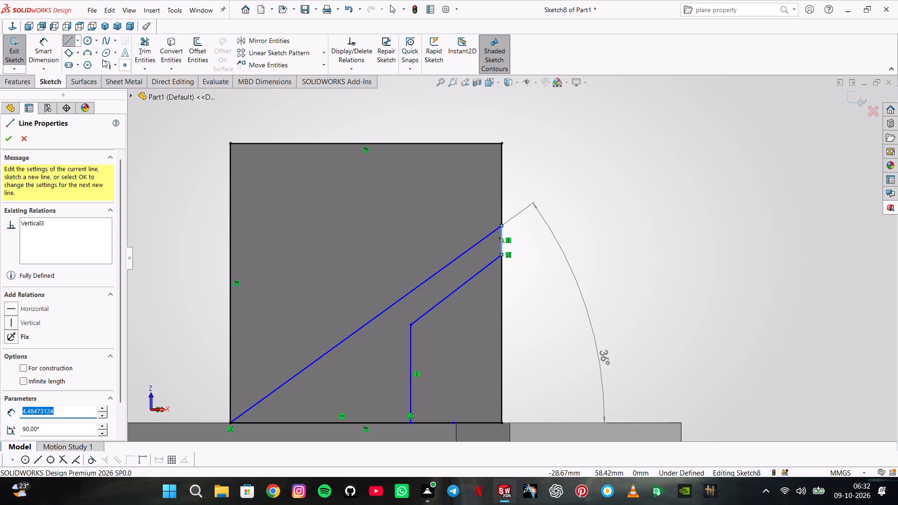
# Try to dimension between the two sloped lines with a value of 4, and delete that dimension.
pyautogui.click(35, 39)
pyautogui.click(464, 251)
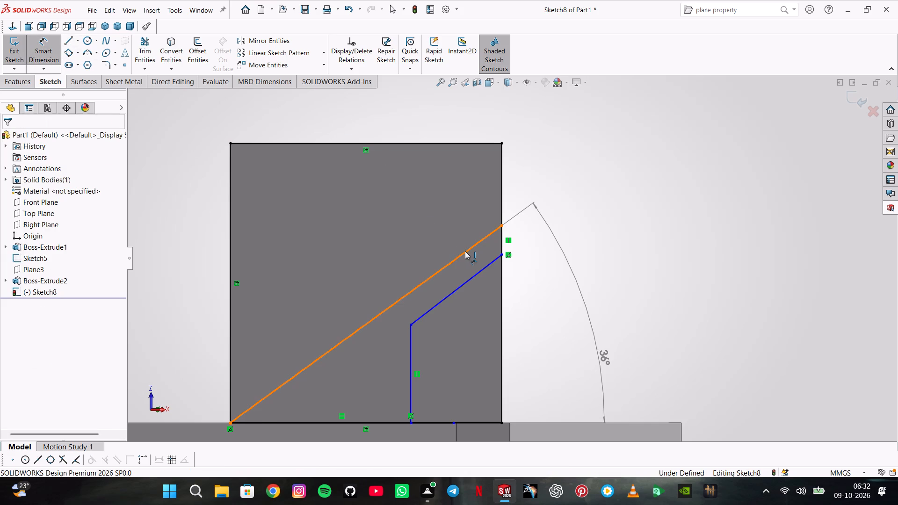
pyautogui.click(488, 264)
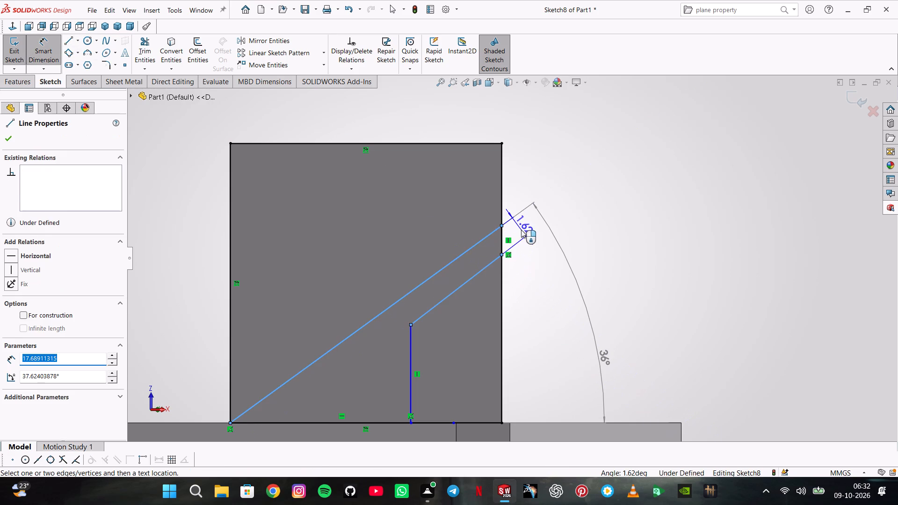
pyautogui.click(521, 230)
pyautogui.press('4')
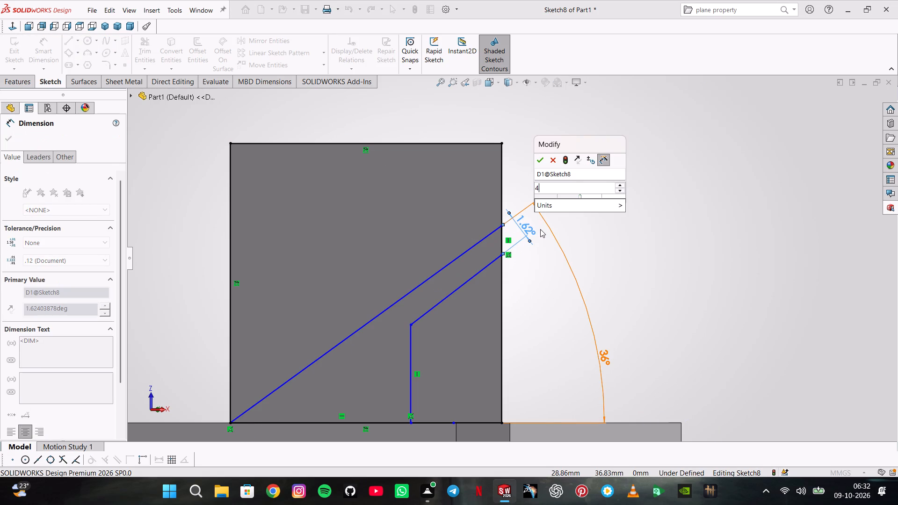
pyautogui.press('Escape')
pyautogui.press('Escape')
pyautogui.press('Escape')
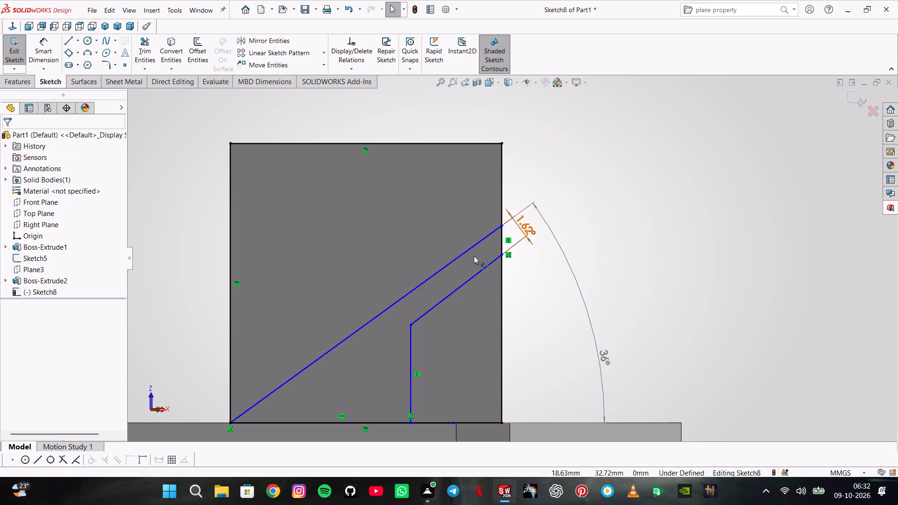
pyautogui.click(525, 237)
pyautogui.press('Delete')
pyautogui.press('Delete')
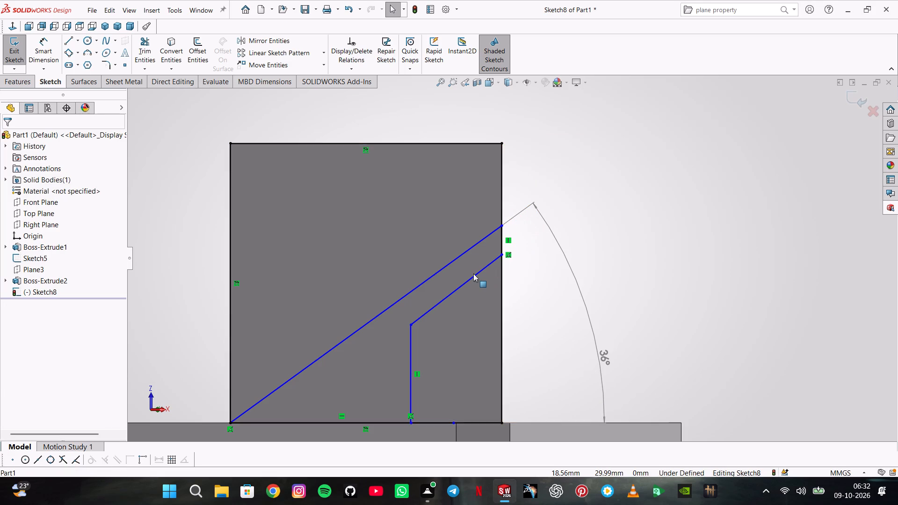
# Make the short sloped line parallel to the long sloped line.
pyautogui.click(475, 275)
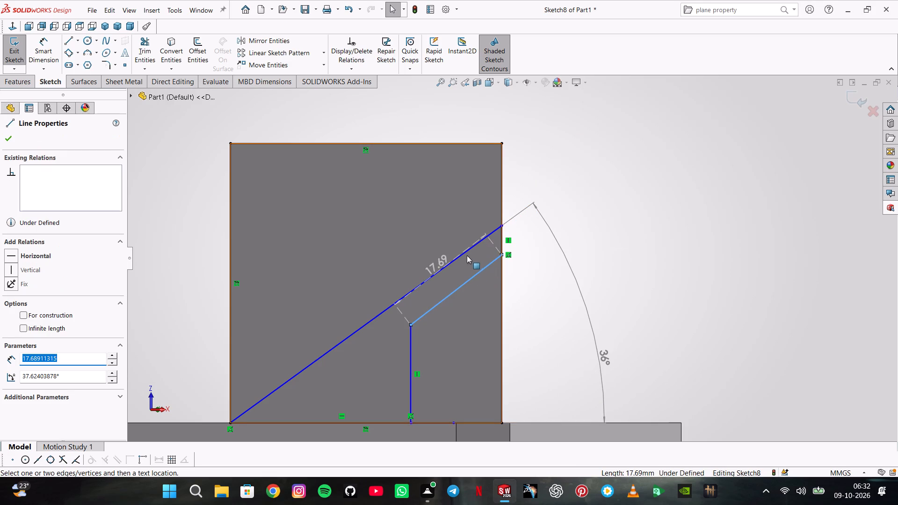
pyautogui.keyDown('ctrl'); pyautogui.click(466, 252); pyautogui.keyUp('ctrl')
pyautogui.click(552, 209)
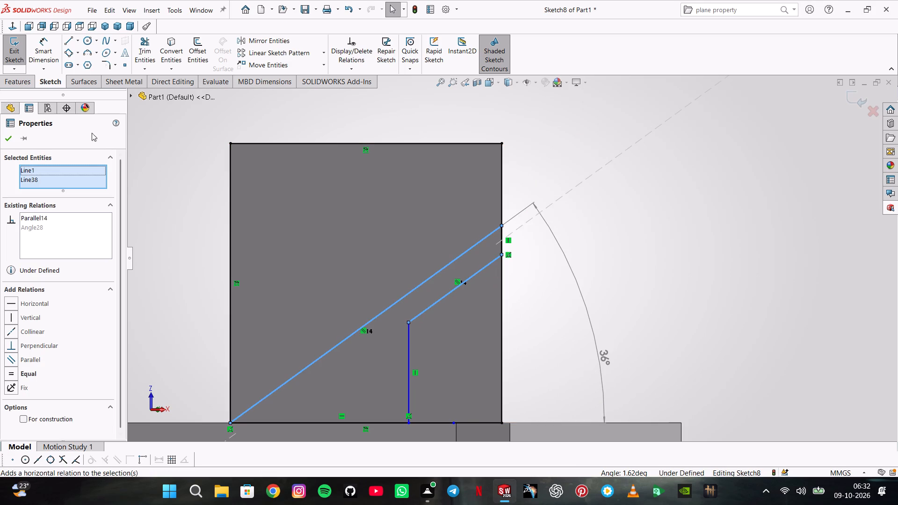
# Dimension the new vertical line's height as 20 mm.
pyautogui.click(43, 61)
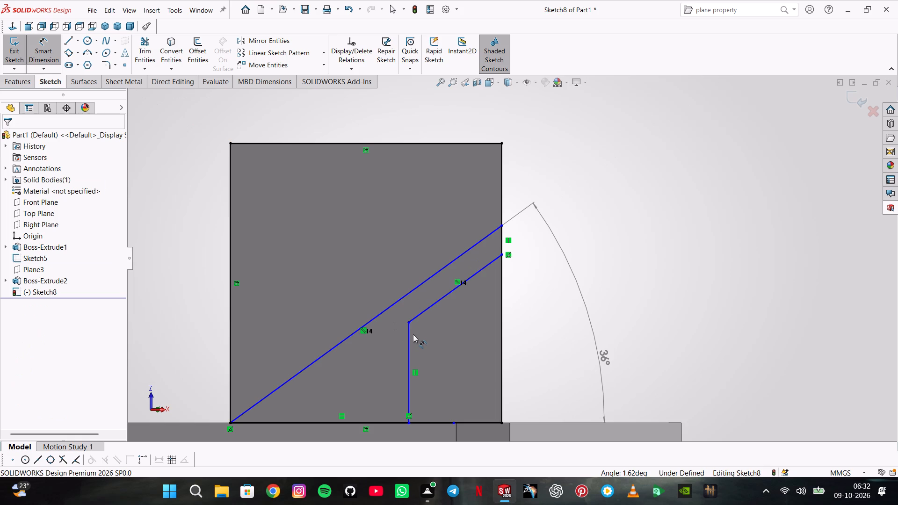
pyautogui.moveTo(408, 332); pyautogui.dragTo(416, 334)
pyautogui.click(542, 340)
pyautogui.write('20')
pyautogui.press('Return')
pyautogui.scroll(1, 541, 340)
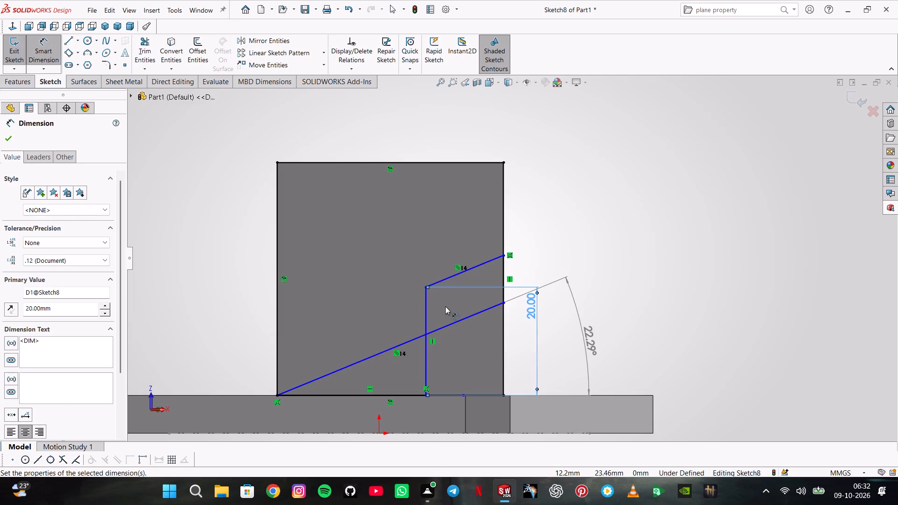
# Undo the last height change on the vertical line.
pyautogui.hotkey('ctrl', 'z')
# Dimension the gap between the long and short parallel sloped lines as 4 mm.
pyautogui.click(466, 260)
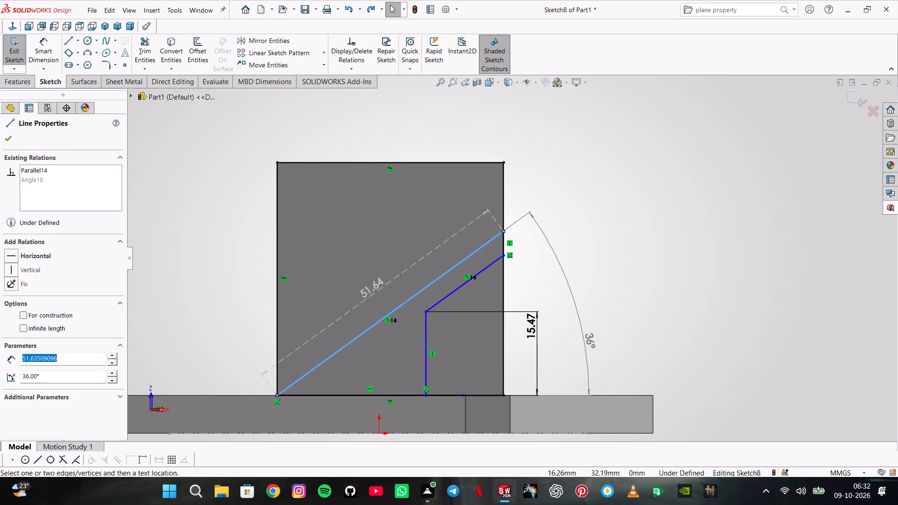
pyautogui.click(481, 271)
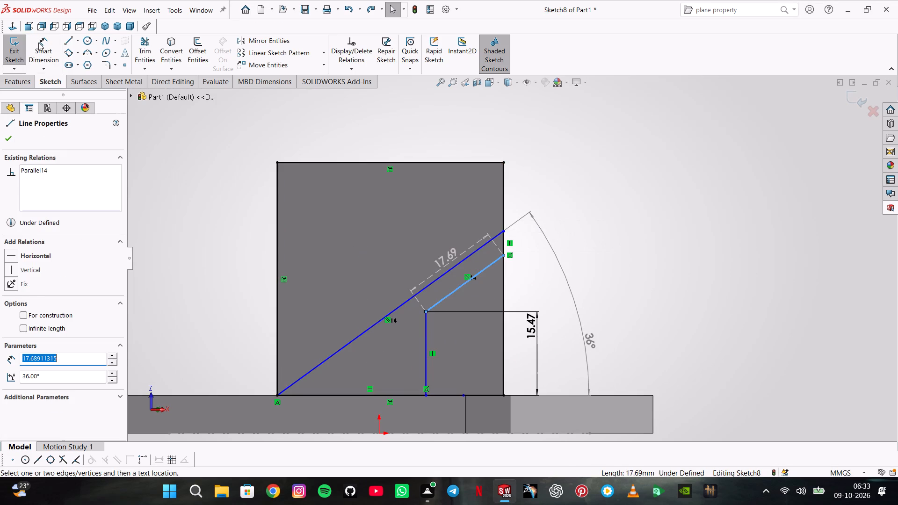
pyautogui.click(38, 42)
pyautogui.click(490, 266)
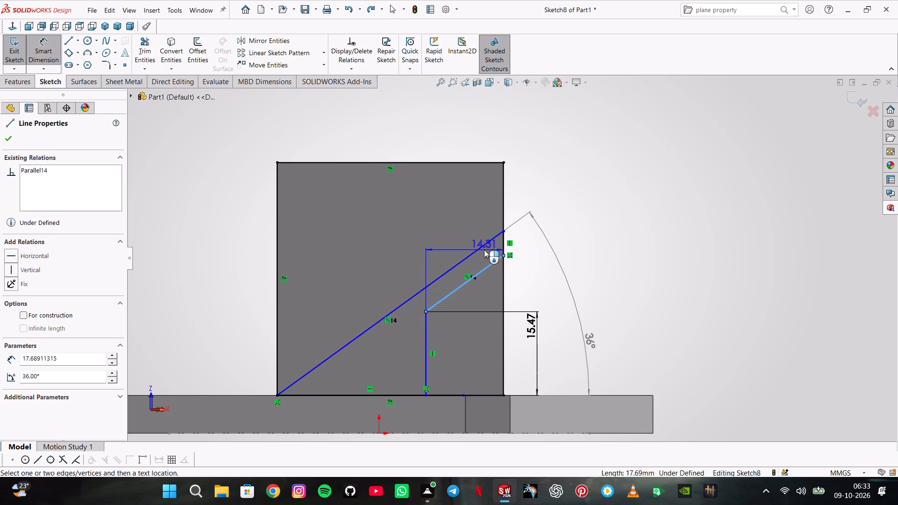
pyautogui.click(483, 245)
pyautogui.click(514, 229)
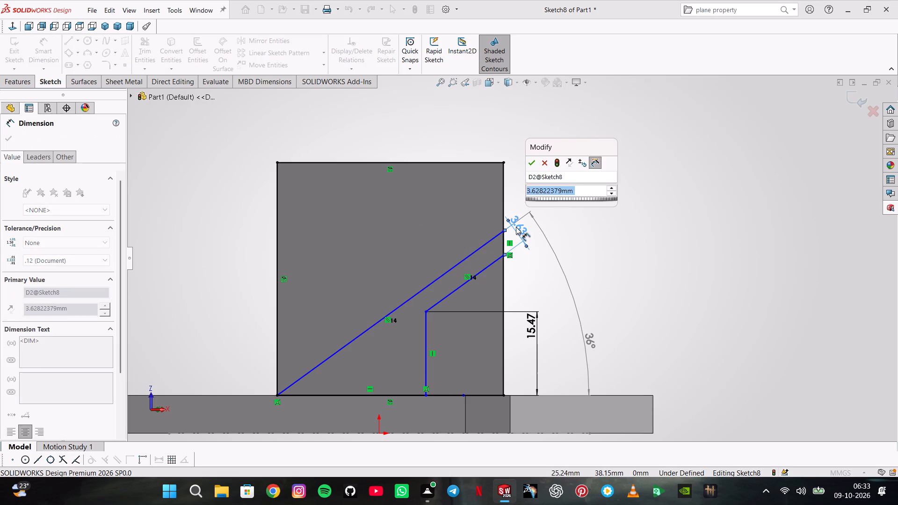
pyautogui.press('4')
pyautogui.press('Return')
# Dimension the short sloped line's length as 16 mm.
pyautogui.click(500, 261)
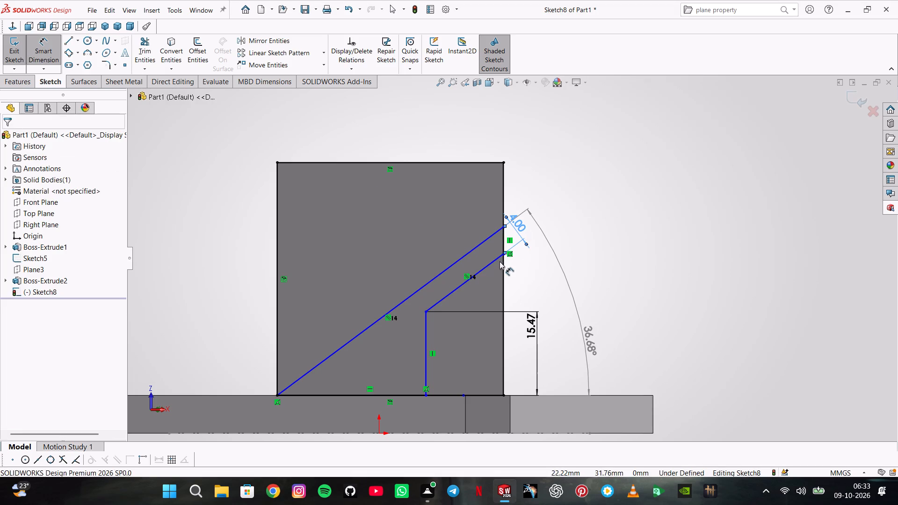
pyautogui.click(495, 260)
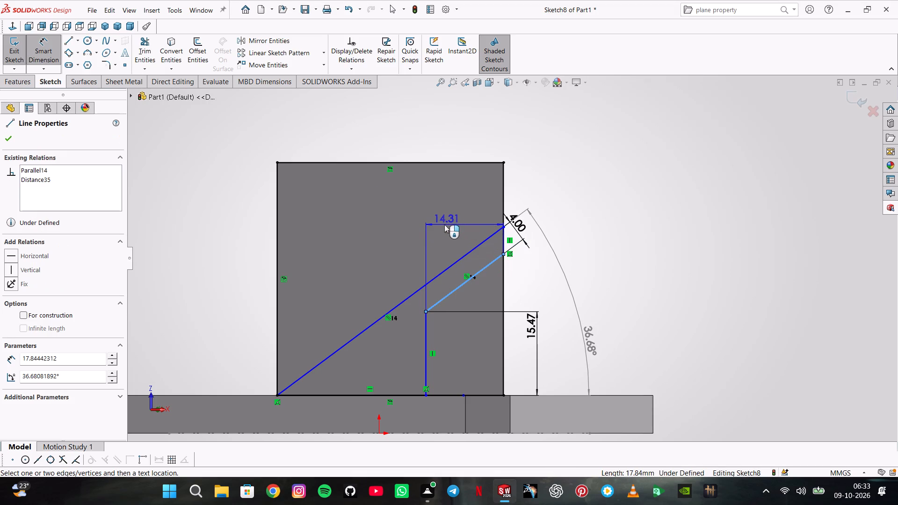
pyautogui.click(413, 237)
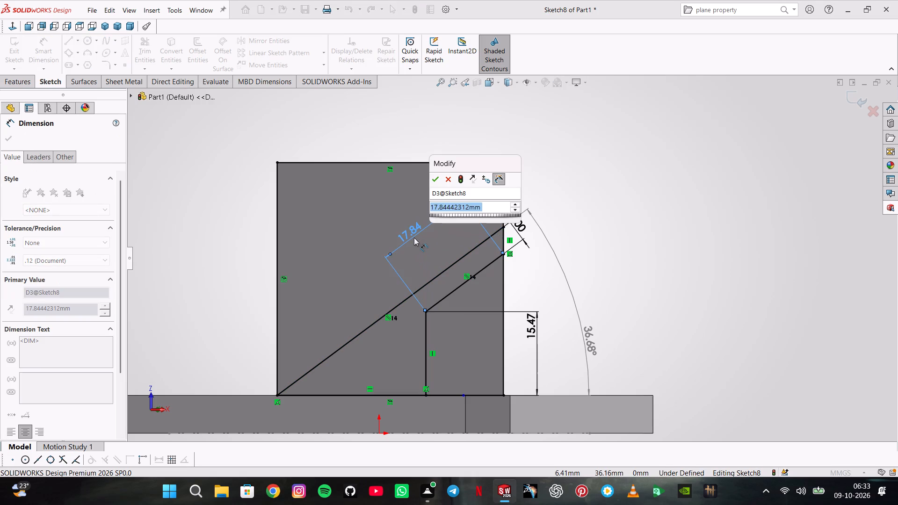
pyautogui.write('16')
pyautogui.press('Return')
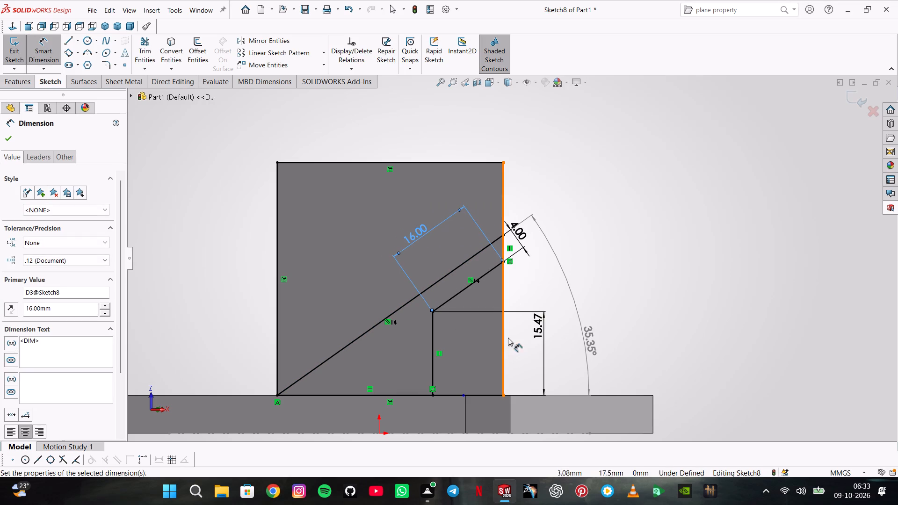
# Set the vertical line's height dimension to 20 mm.
pyautogui.doubleClick(540, 331)
pyautogui.write('20')
pyautogui.press('Return')
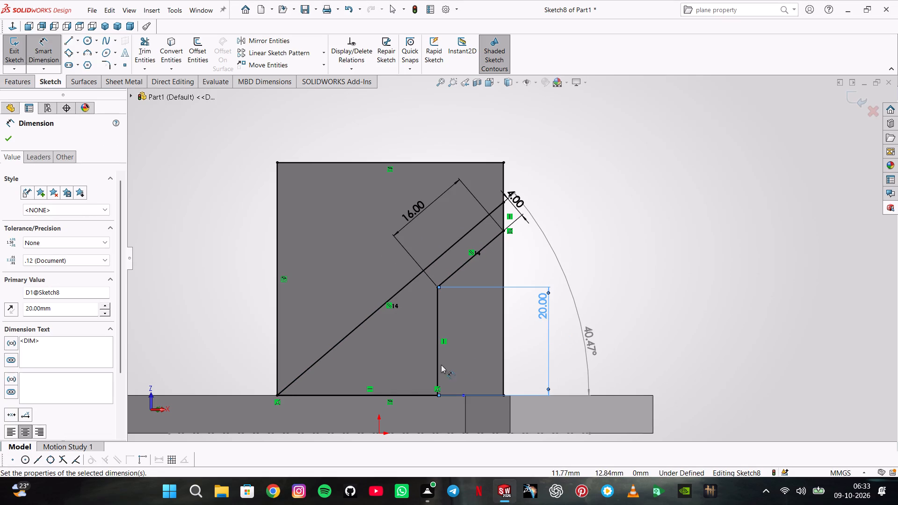
pyautogui.press('Escape')
pyautogui.press('Escape')
pyautogui.press('Escape')
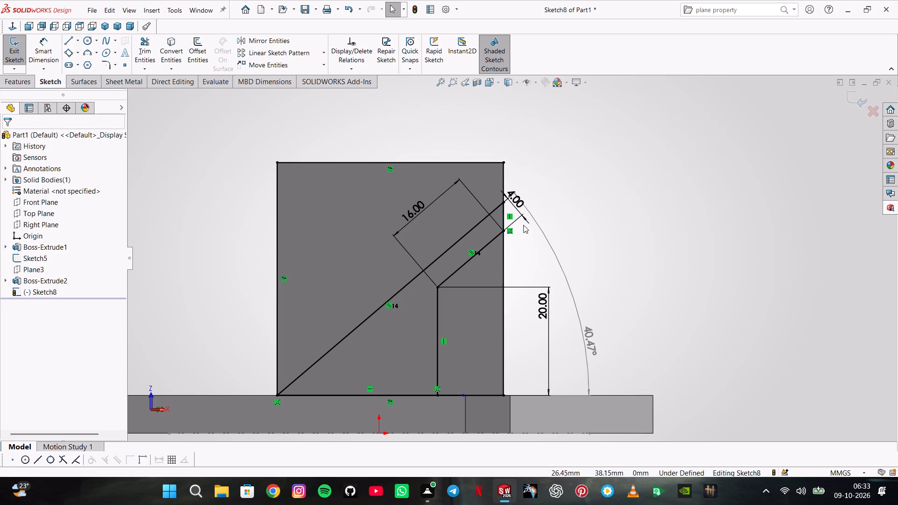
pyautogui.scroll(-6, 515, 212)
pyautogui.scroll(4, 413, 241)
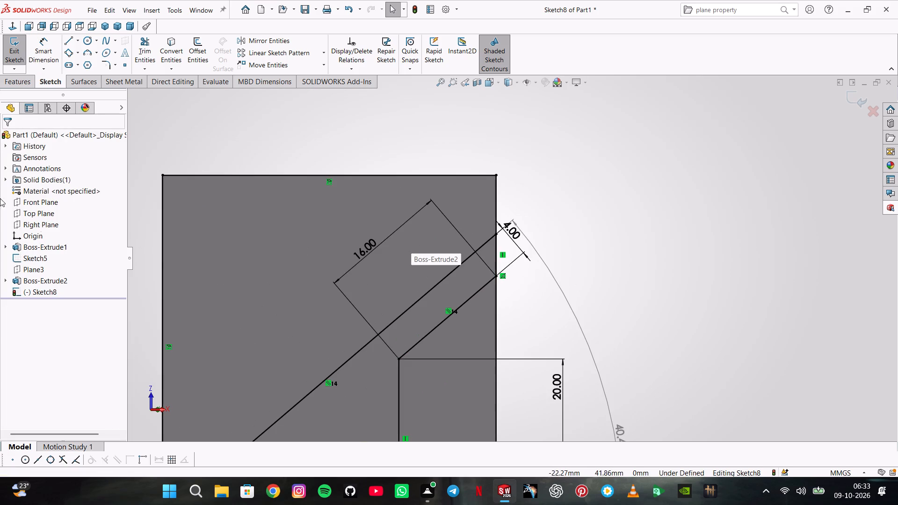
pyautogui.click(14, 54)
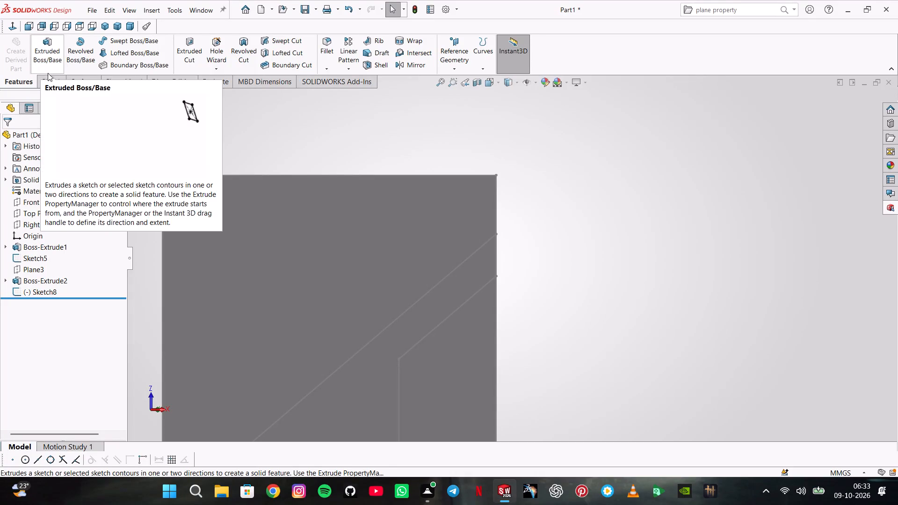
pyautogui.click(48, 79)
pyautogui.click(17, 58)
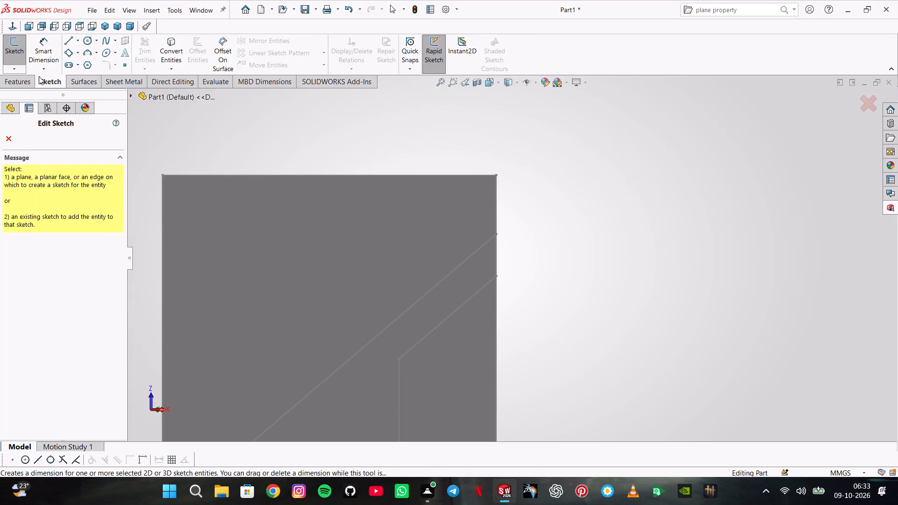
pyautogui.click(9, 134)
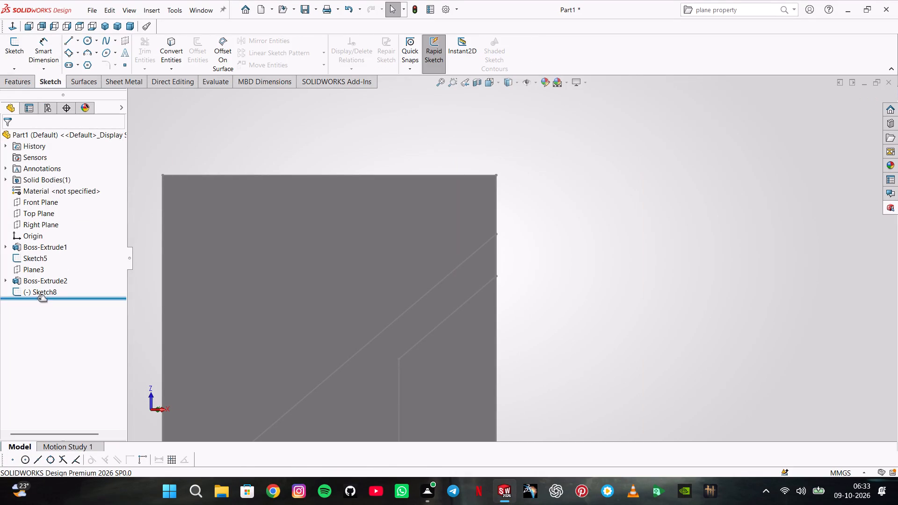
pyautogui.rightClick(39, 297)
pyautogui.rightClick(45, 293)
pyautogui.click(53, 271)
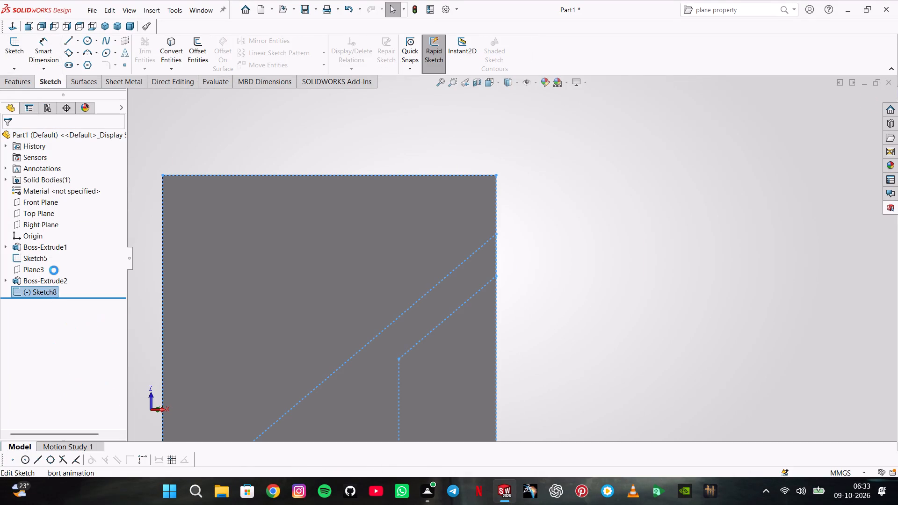
# Extrude-cut the regions above the long sloped line and beneath the short one, using Through All - Both.
pyautogui.click(24, 80)
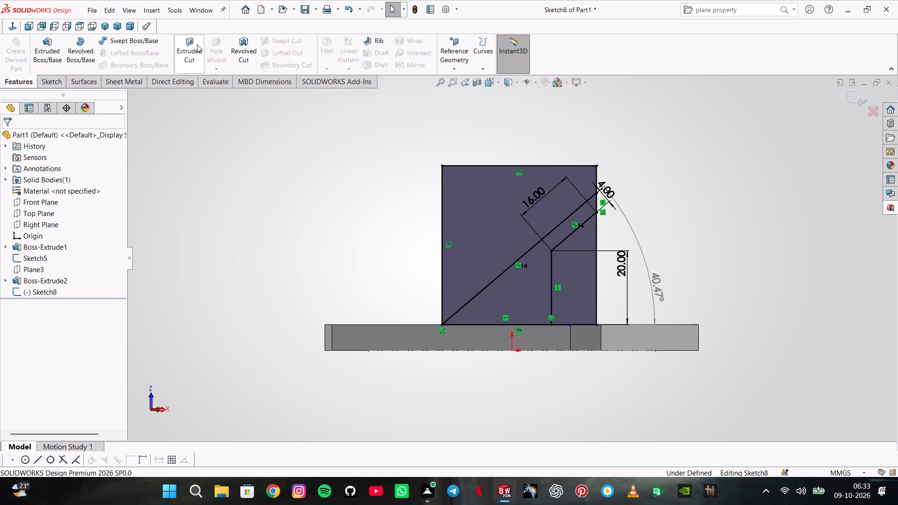
pyautogui.click(198, 44)
pyautogui.click(496, 193)
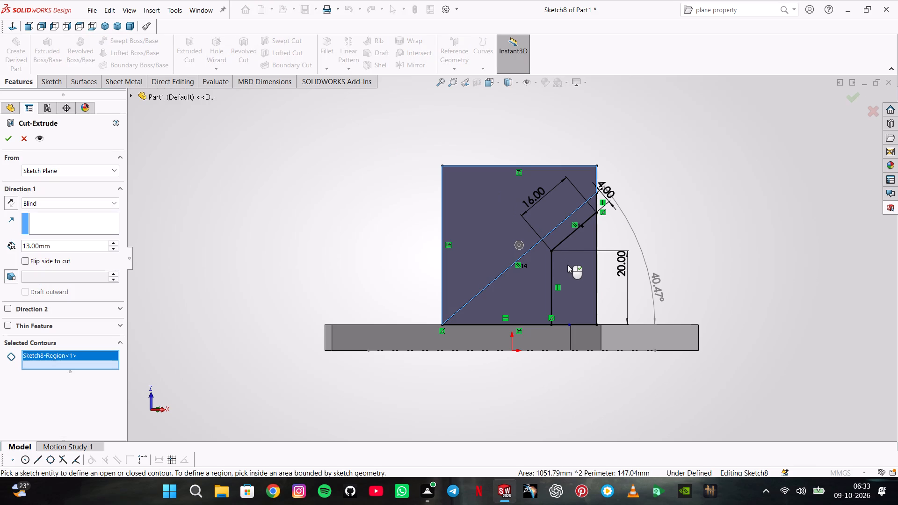
pyautogui.click(574, 267)
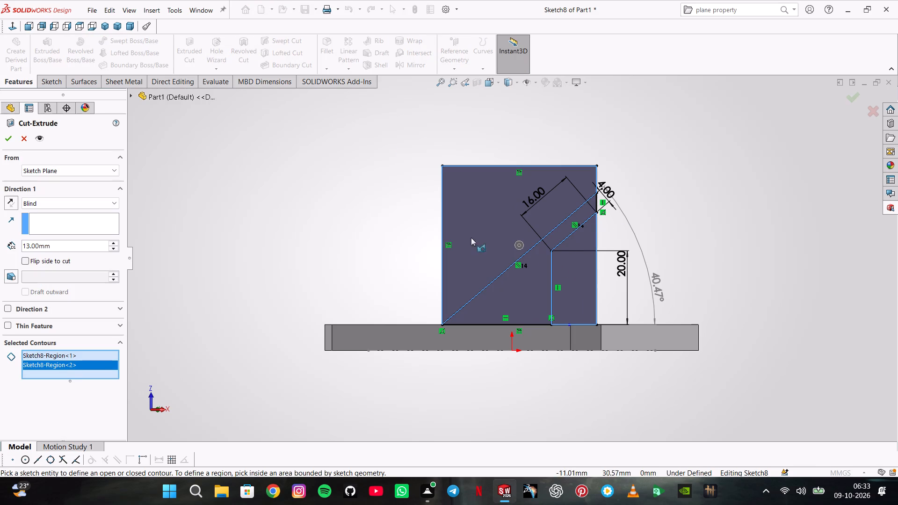
pyautogui.moveTo(336, 230); pyautogui.dragTo(383, 283, button='middle')
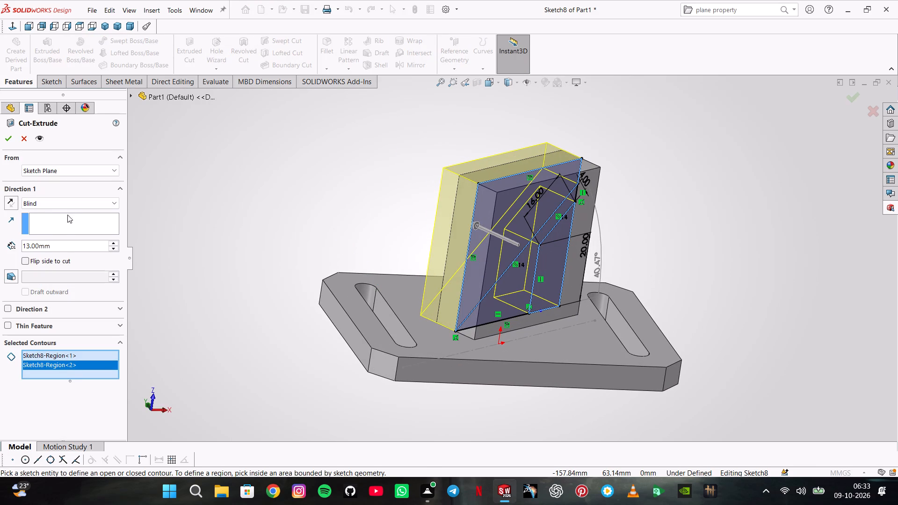
pyautogui.click(70, 204)
pyautogui.click(70, 230)
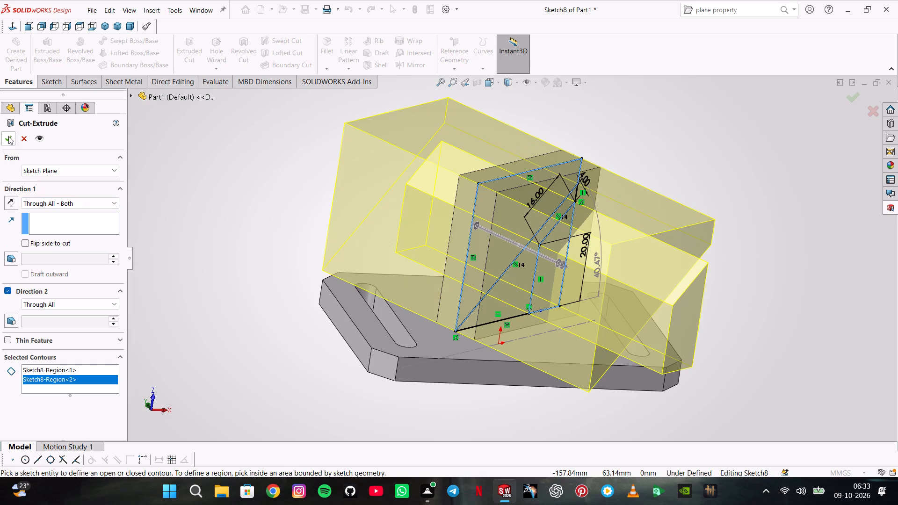
pyautogui.click(8, 136)
pyautogui.click(203, 138)
# Sketch two concentric circles with radii of about 18 mm and 7 mm on the arm's sloped face, near its raised end.
pyautogui.moveTo(315, 220); pyautogui.dragTo(294, 178, button='middle')
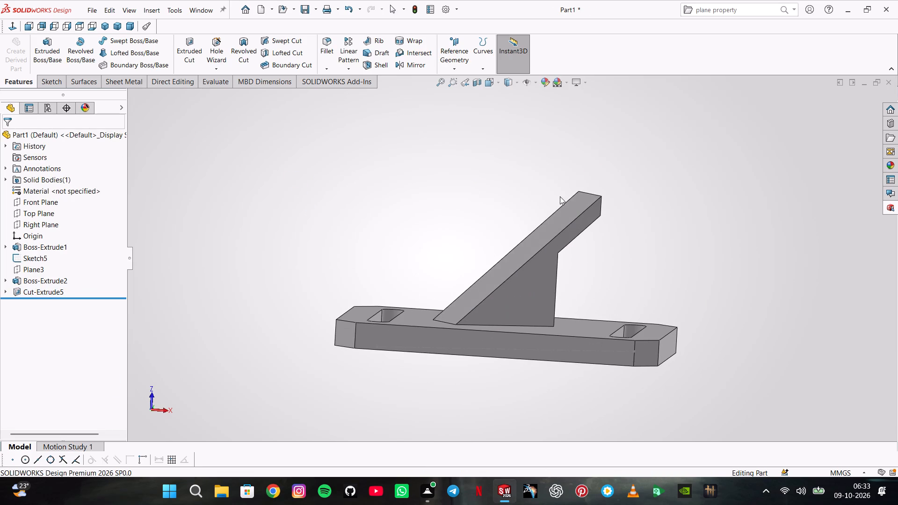
pyautogui.click(564, 213)
pyautogui.click(609, 189)
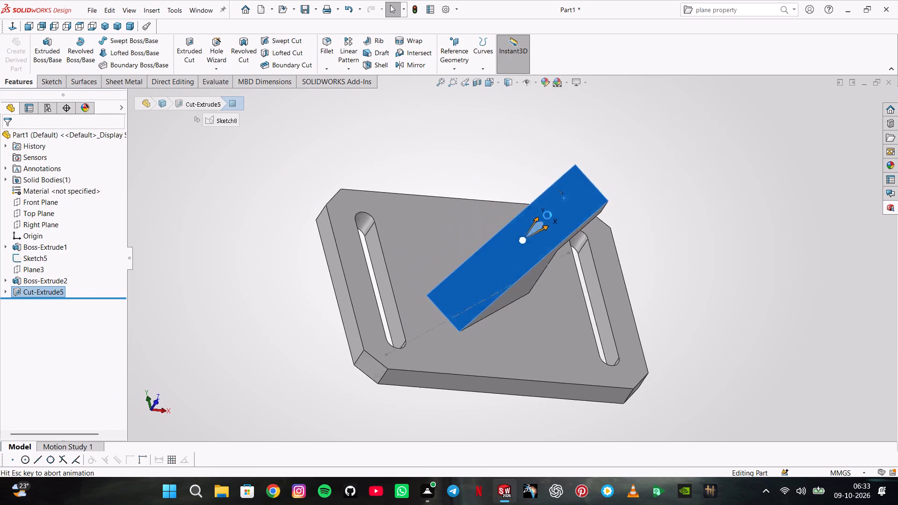
pyautogui.click(90, 42)
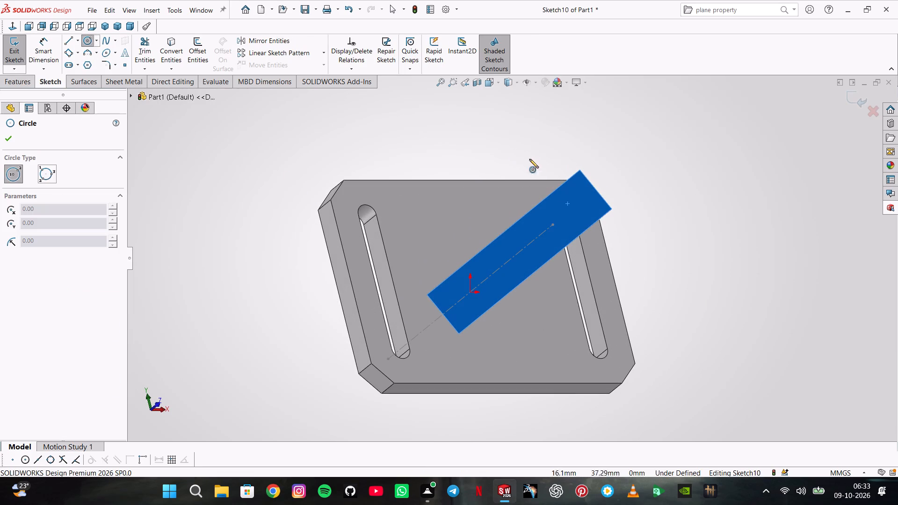
pyautogui.click(569, 213)
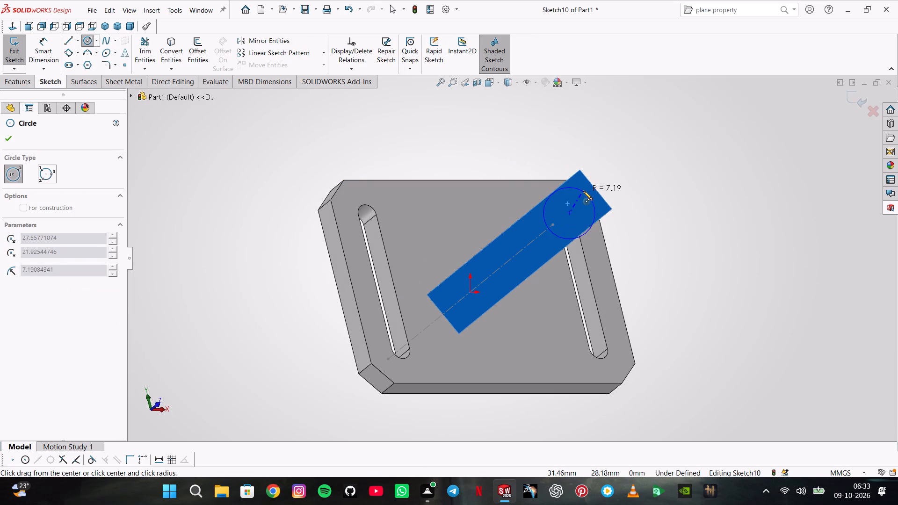
pyautogui.click(597, 156)
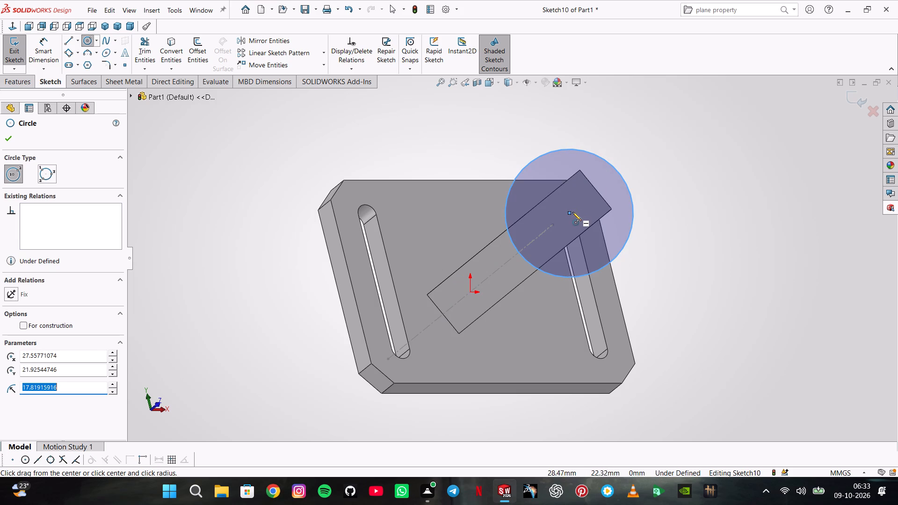
pyautogui.click(572, 212)
pyautogui.click(585, 193)
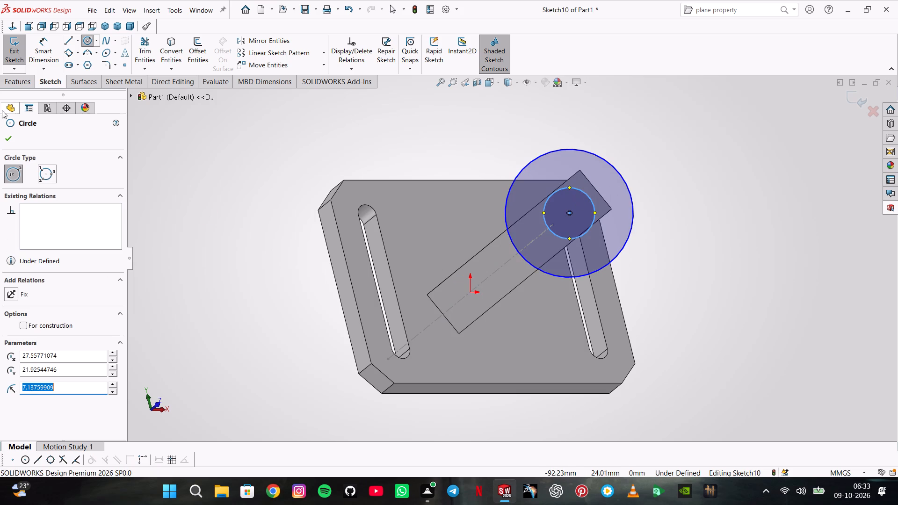
# Dimension the larger circle's diameter as 14 mm.
pyautogui.click(53, 44)
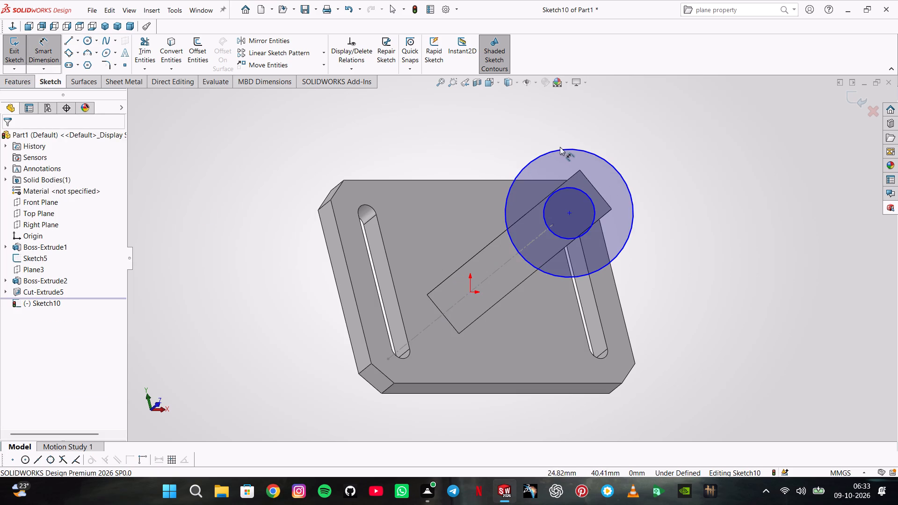
pyautogui.click(568, 151)
pyautogui.click(562, 130)
pyautogui.press('1')
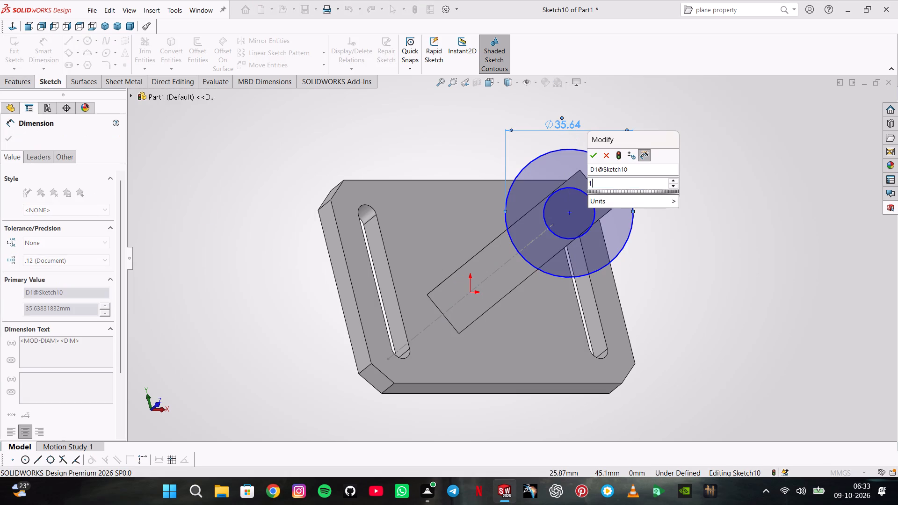
pyautogui.press('4')
pyautogui.press('Return')
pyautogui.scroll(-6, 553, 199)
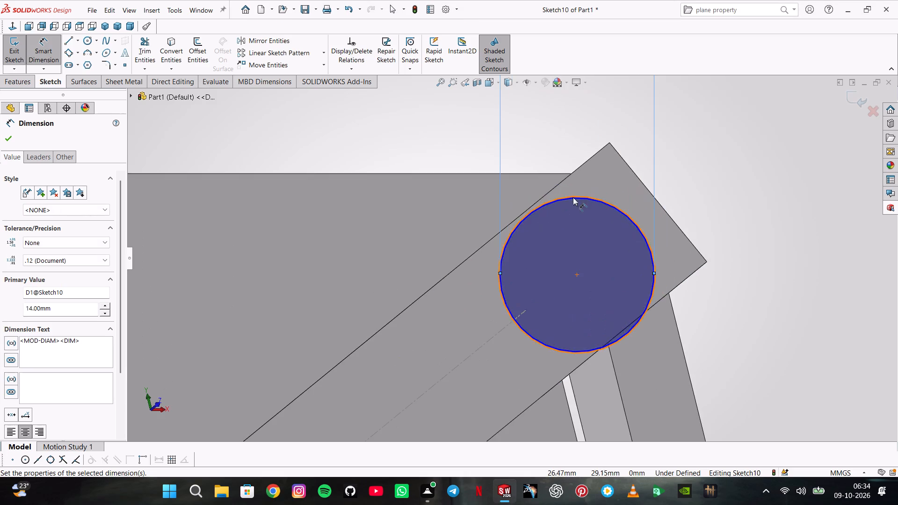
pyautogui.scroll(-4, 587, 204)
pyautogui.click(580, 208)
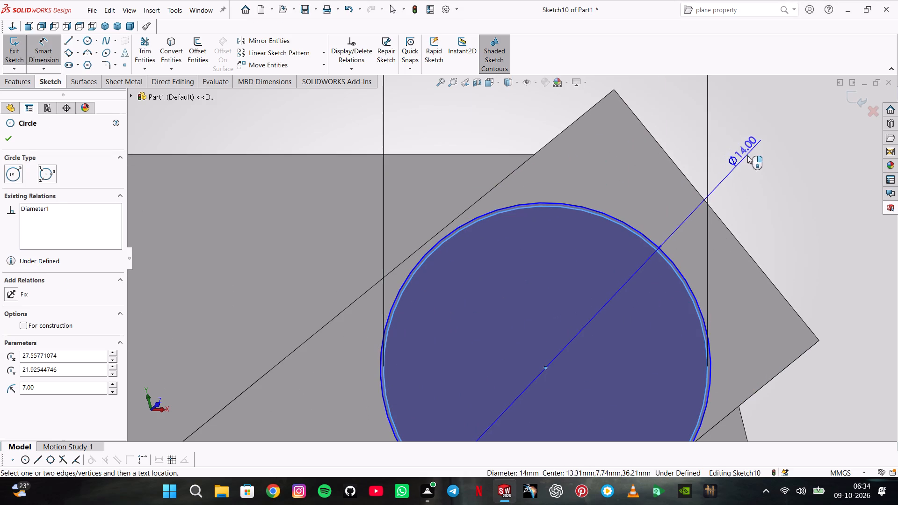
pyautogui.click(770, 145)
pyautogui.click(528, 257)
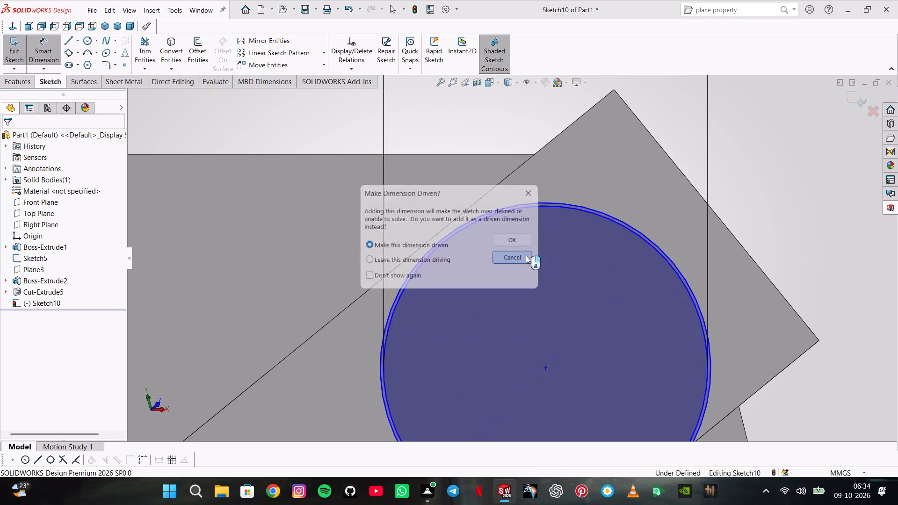
# Dimension the undimensioned concentric circle's diameter as 8 mm.
pyautogui.click(593, 210)
pyautogui.click(656, 128)
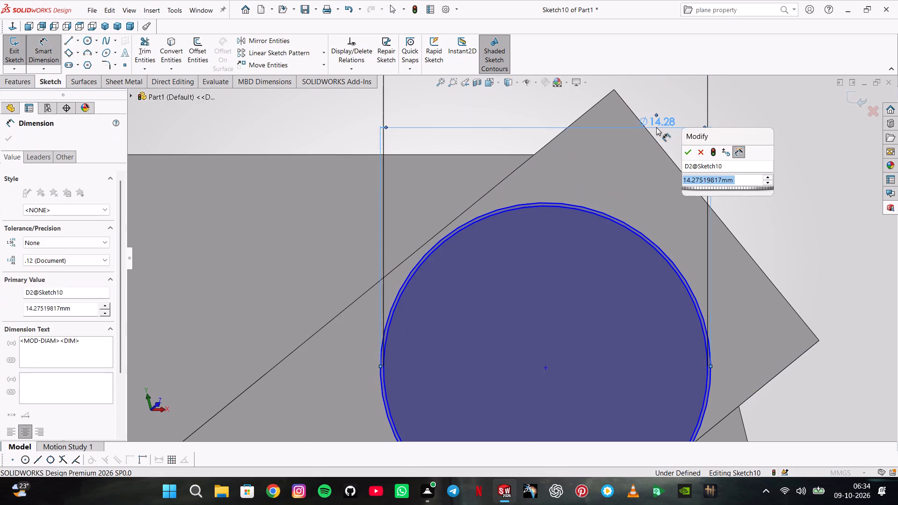
pyautogui.press('8')
pyautogui.press('Return')
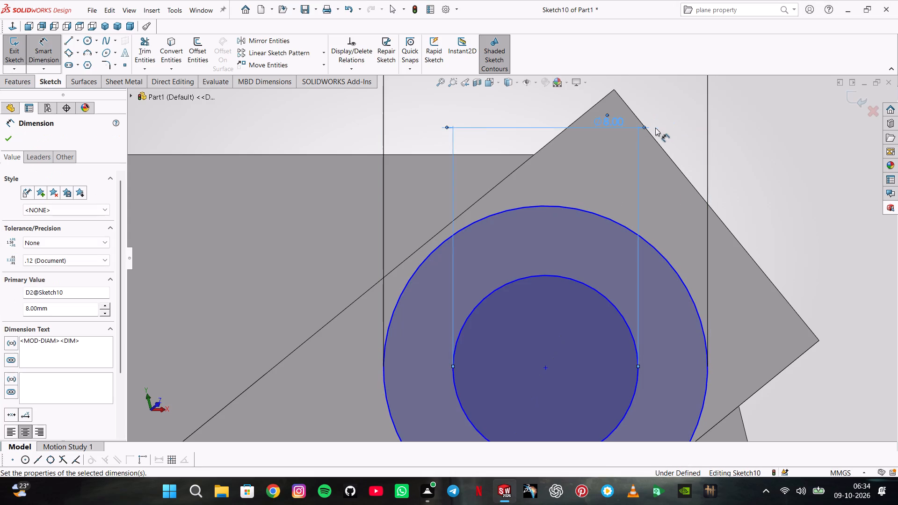
pyautogui.scroll(1, 614, 183)
pyautogui.press('Escape')
pyautogui.press('Escape')
pyautogui.press('Escape')
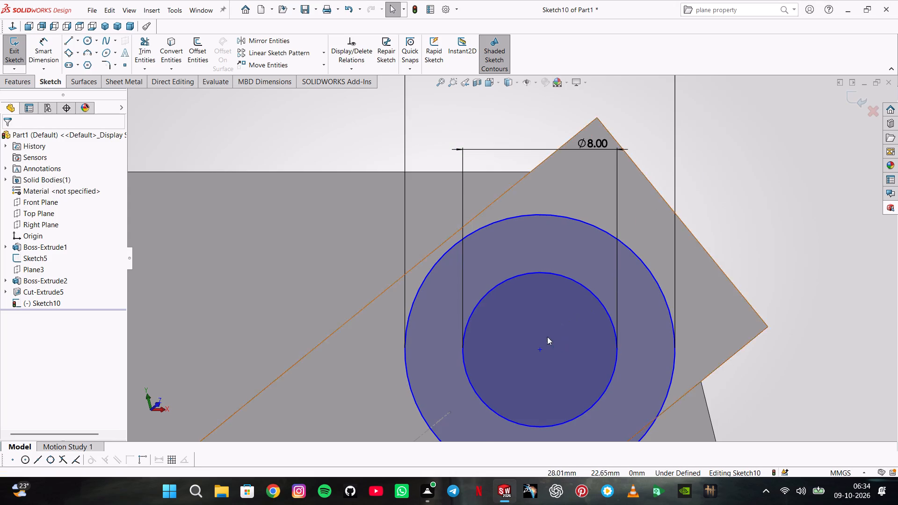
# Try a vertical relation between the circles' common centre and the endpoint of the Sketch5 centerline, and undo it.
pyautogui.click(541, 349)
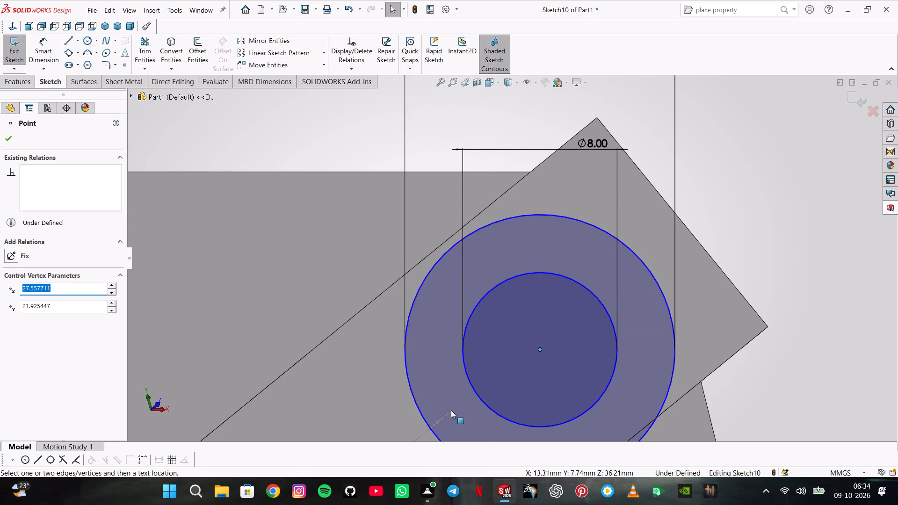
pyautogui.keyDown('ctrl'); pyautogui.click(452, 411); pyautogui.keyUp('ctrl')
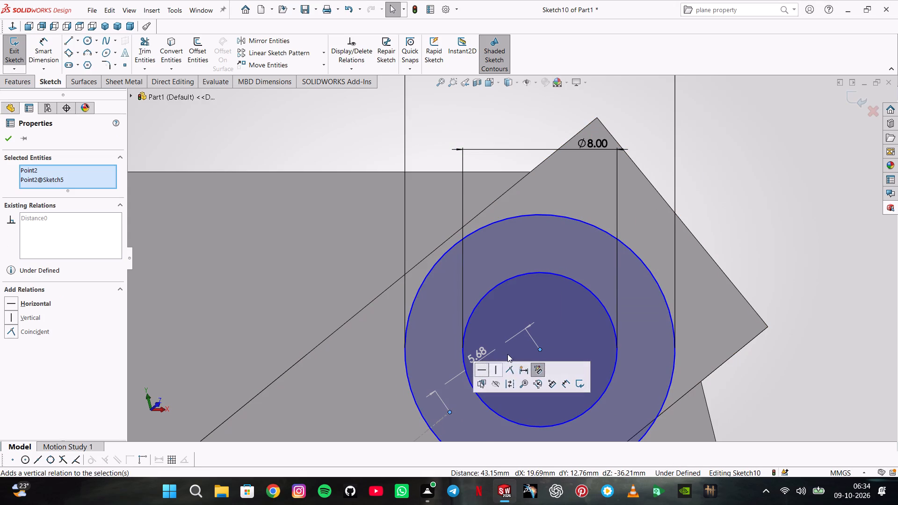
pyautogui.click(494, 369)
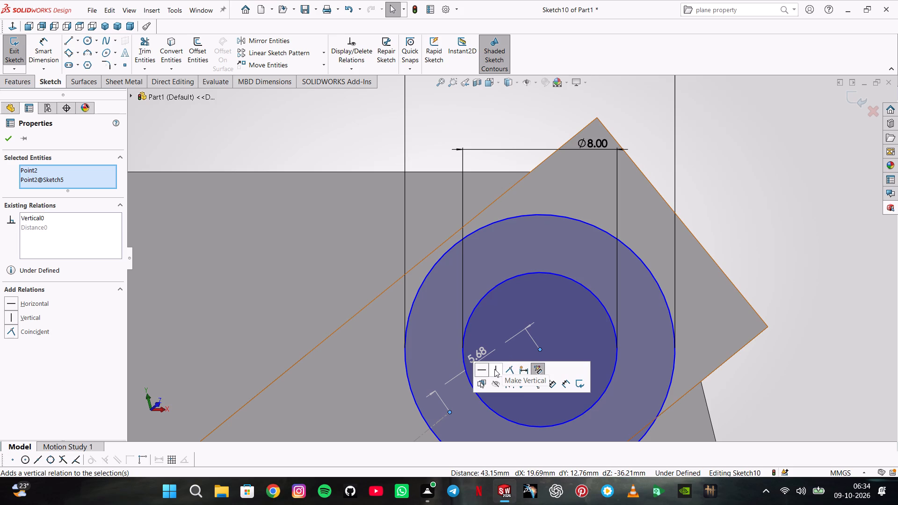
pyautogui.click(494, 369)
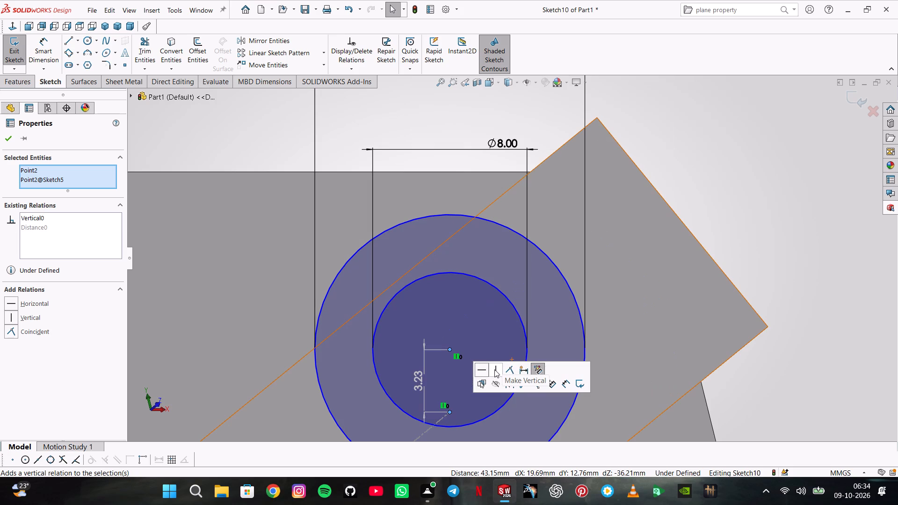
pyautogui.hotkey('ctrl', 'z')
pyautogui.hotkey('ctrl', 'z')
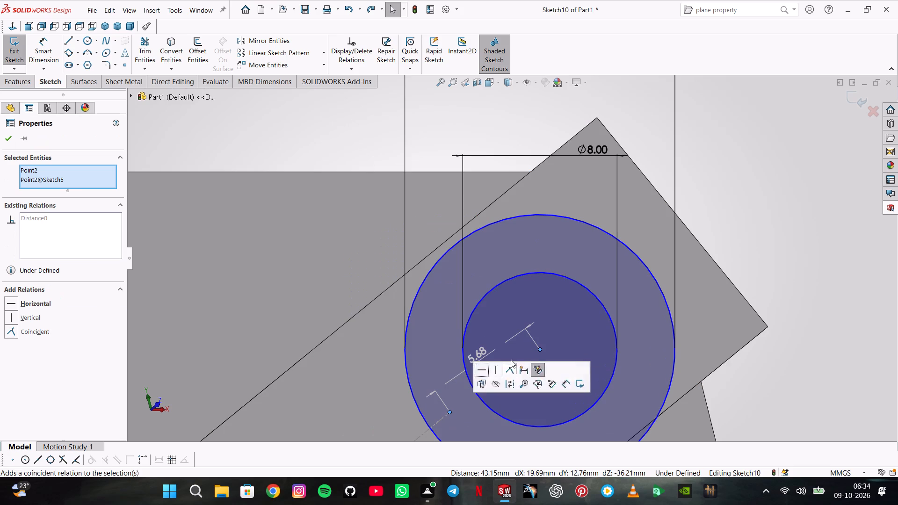
# Delete the driven distance dimension between the circles' centre and the Sketch5 centerline endpoint.
pyautogui.moveTo(593, 331); pyautogui.dragTo(603, 266, button='middle')
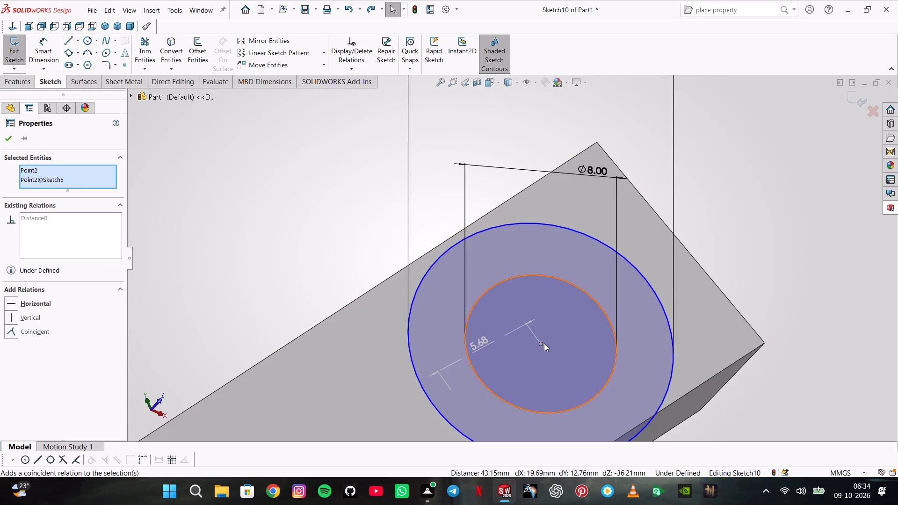
pyautogui.moveTo(489, 349); pyautogui.dragTo(479, 366, button='middle')
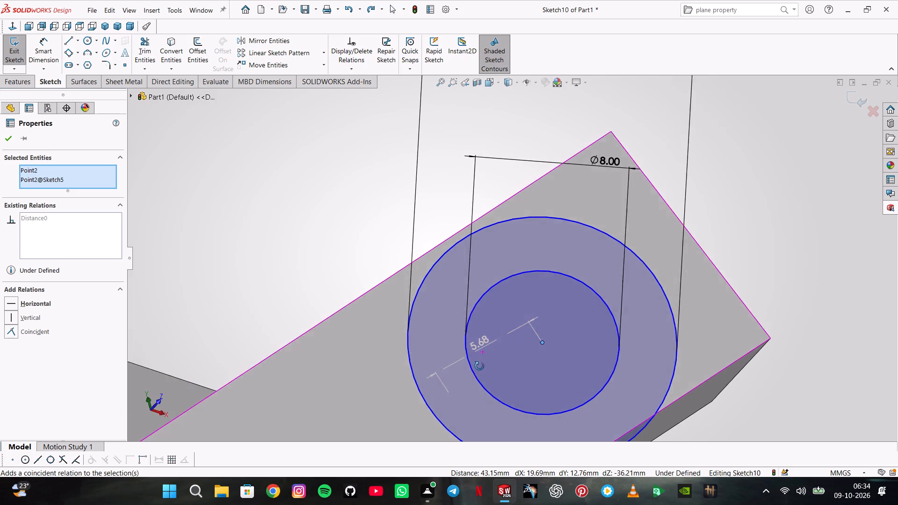
pyautogui.moveTo(479, 366); pyautogui.dragTo(456, 394, button='middle')
pyautogui.scroll(3, 456, 394)
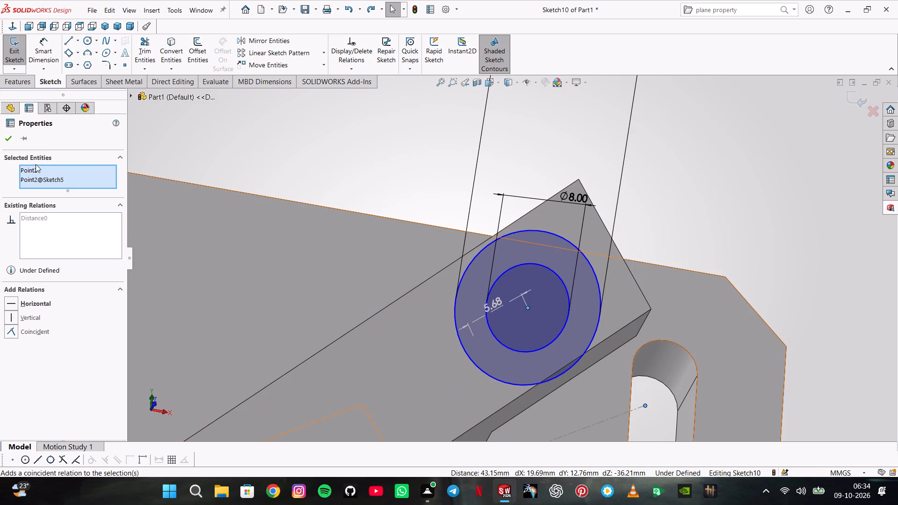
pyautogui.press('Escape')
pyautogui.press('`')
pyautogui.press('Escape')
pyautogui.press('Escape')
pyautogui.press('Escape')
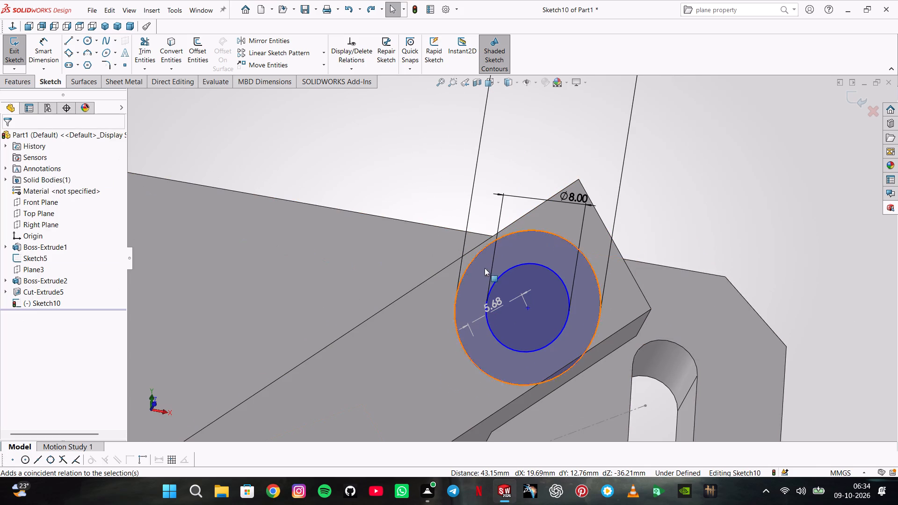
pyautogui.press('Escape')
pyautogui.click(492, 299)
pyautogui.doubleClick(493, 299)
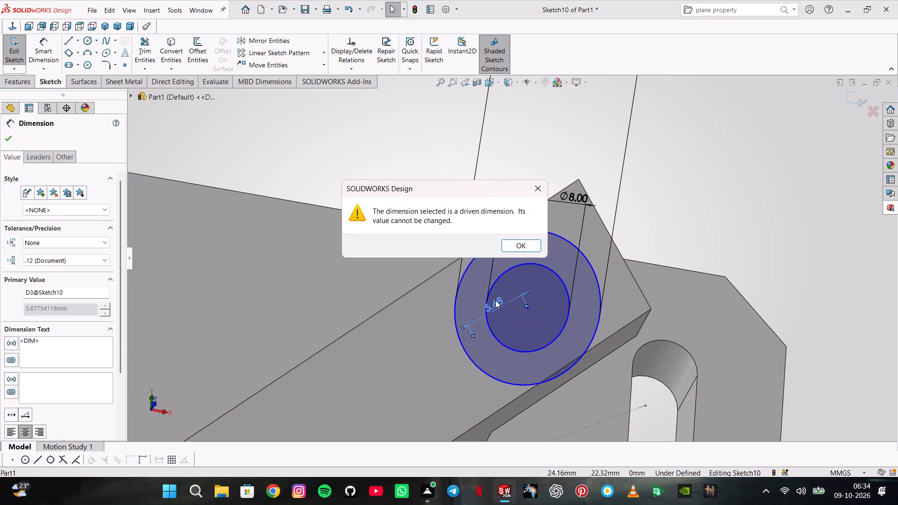
pyautogui.press('Delete')
pyautogui.click(530, 251)
pyautogui.press('Delete')
pyautogui.press('Delete')
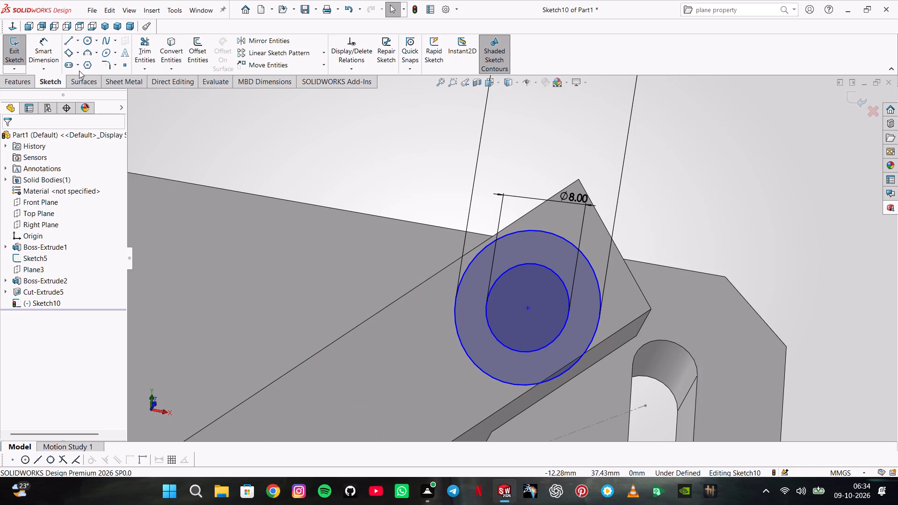
# Make the larger circle tangent to the arm face's raised end edge and to both of its long edges.
pyautogui.keyDown('ctrl'); pyautogui.click(552, 235); pyautogui.keyUp('ctrl')
pyautogui.keyDown('ctrl'); pyautogui.click(601, 216); pyautogui.keyUp('ctrl')
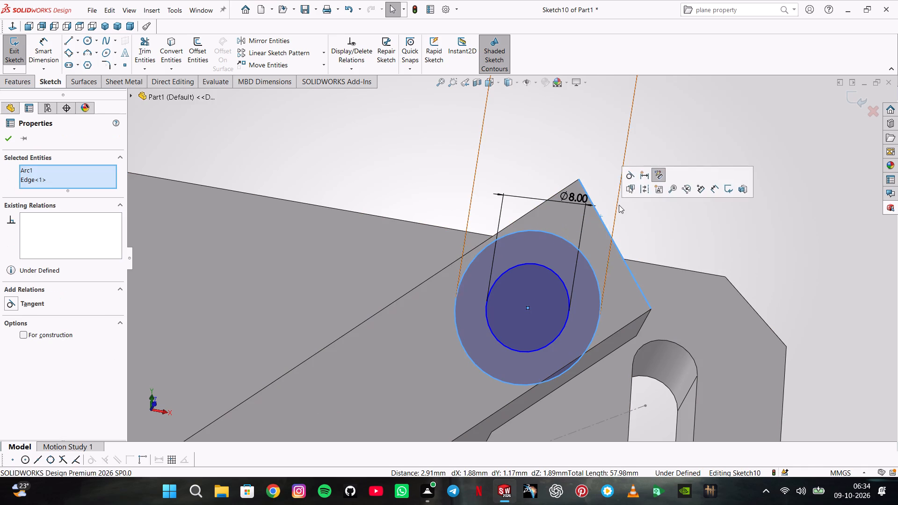
pyautogui.click(635, 172)
pyautogui.click(599, 136)
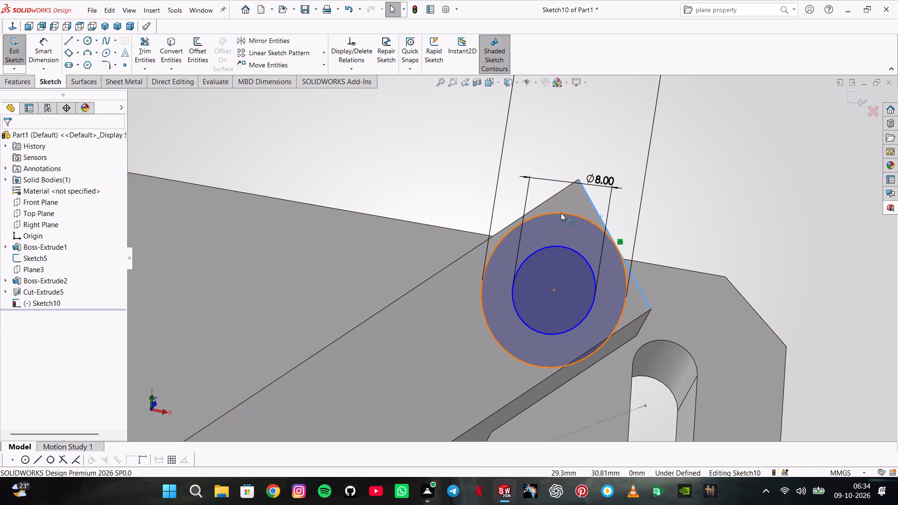
pyautogui.keyDown('ctrl'); pyautogui.click(561, 213); pyautogui.keyUp('ctrl')
pyautogui.keyDown('ctrl'); pyautogui.click(548, 198); pyautogui.keyUp('ctrl')
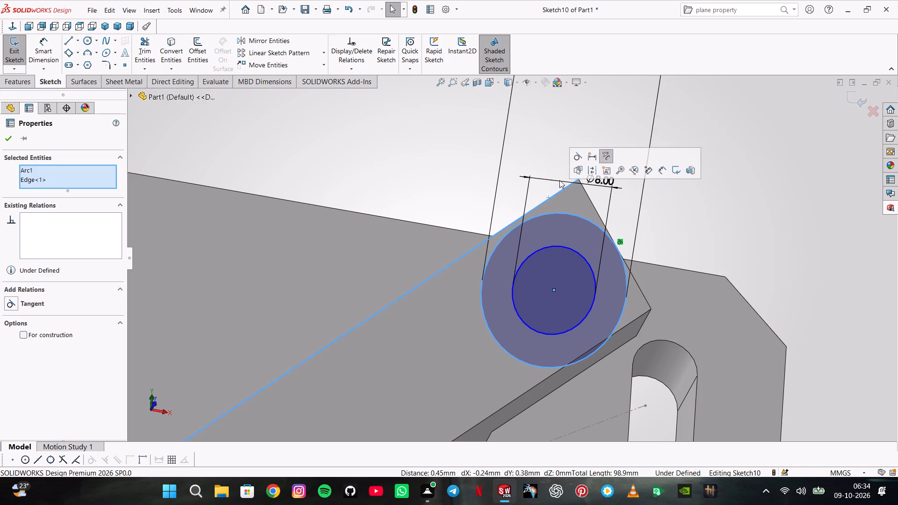
pyautogui.click(573, 154)
pyautogui.click(574, 115)
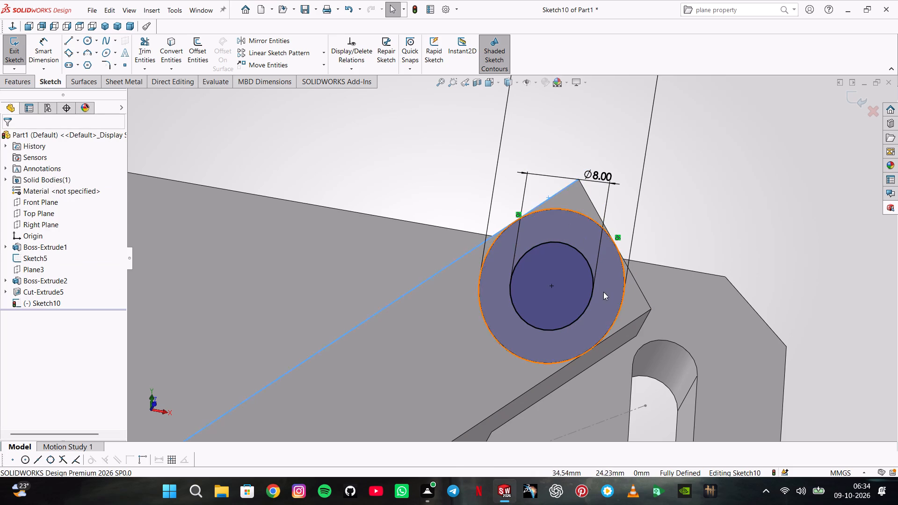
pyautogui.keyDown('ctrl'); pyautogui.click(619, 312); pyautogui.keyUp('ctrl')
pyautogui.keyDown('ctrl'); pyautogui.click(618, 331); pyautogui.keyUp('ctrl')
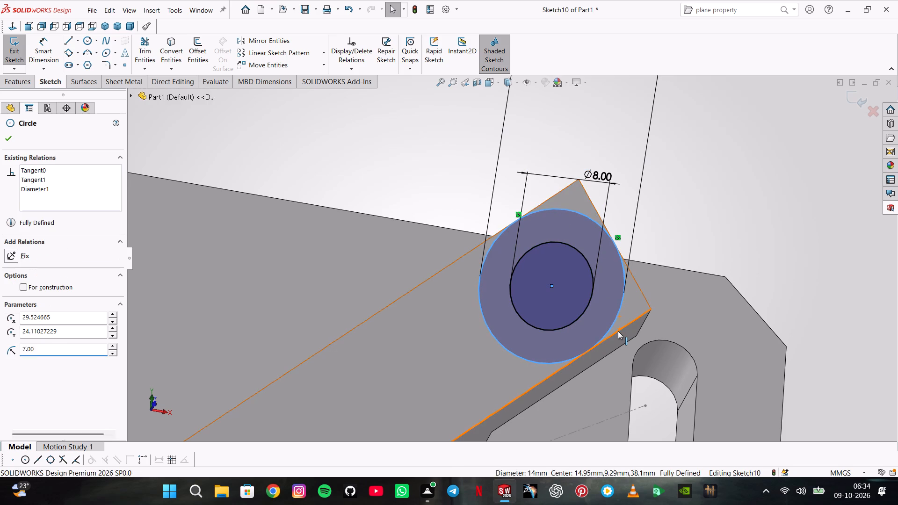
pyautogui.click(646, 288)
pyautogui.click(672, 222)
# Delete the larger circle's 14 mm diameter dimension.
pyautogui.scroll(3, 661, 221)
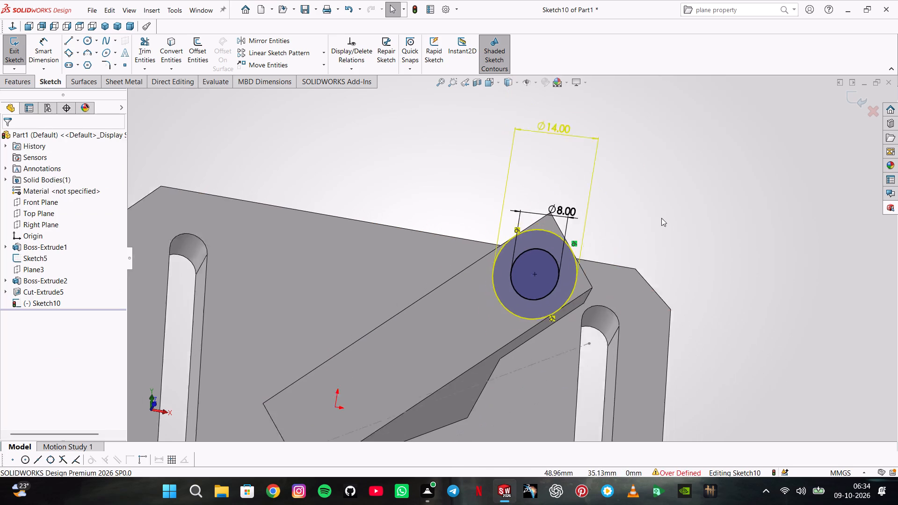
pyautogui.scroll(2, 661, 218)
pyautogui.click(535, 169)
pyautogui.press('Delete')
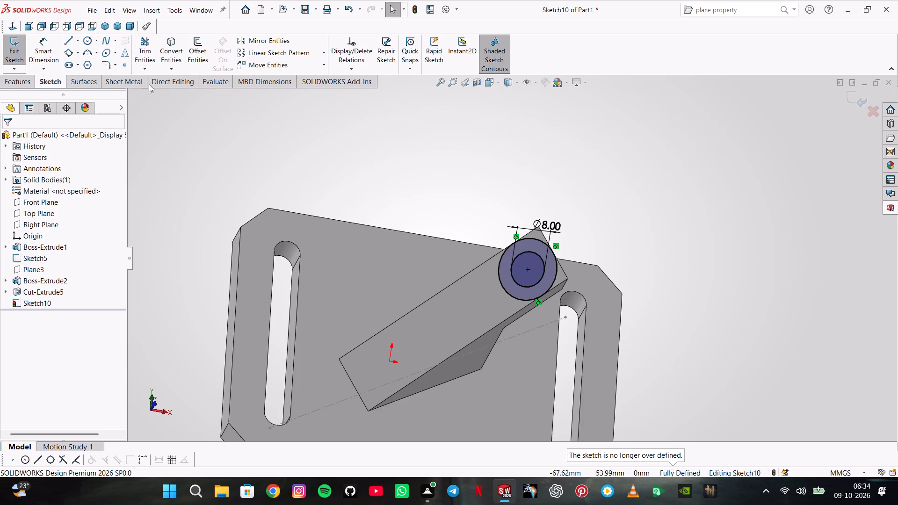
# Convert the outline of the arm's sloped face into sketch entities.
pyautogui.click(474, 315)
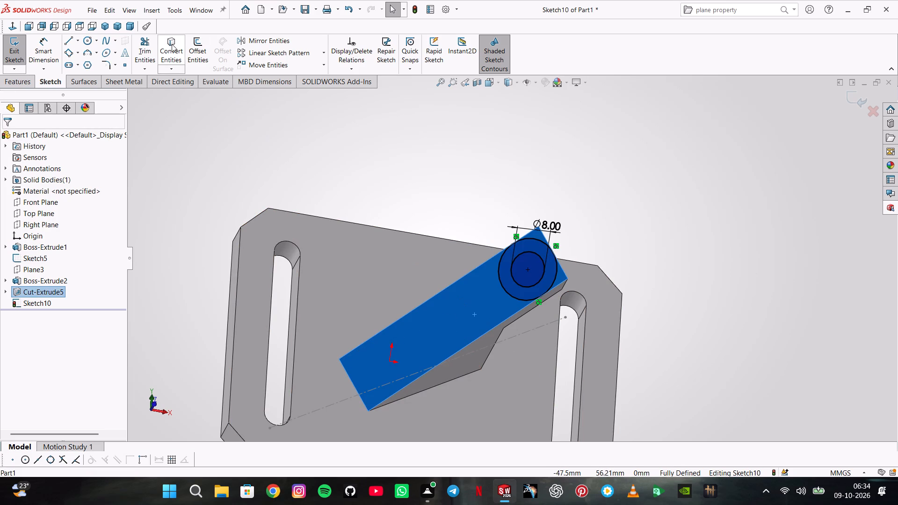
pyautogui.click(172, 44)
# Extrude-cut the inner circle and the two end corner regions outside the larger circle, with Direction 1 set to Blind, 13 mm.
pyautogui.click(4, 84)
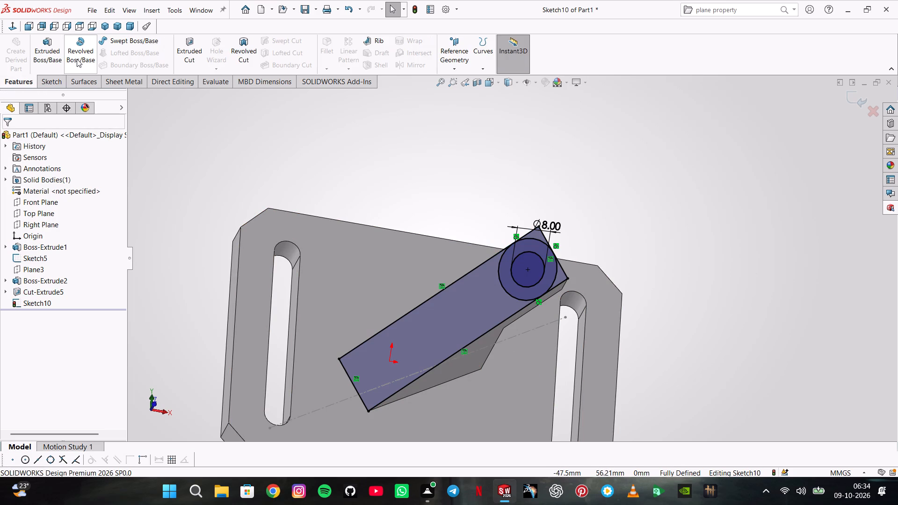
pyautogui.click(183, 47)
pyautogui.scroll(-6, 565, 273)
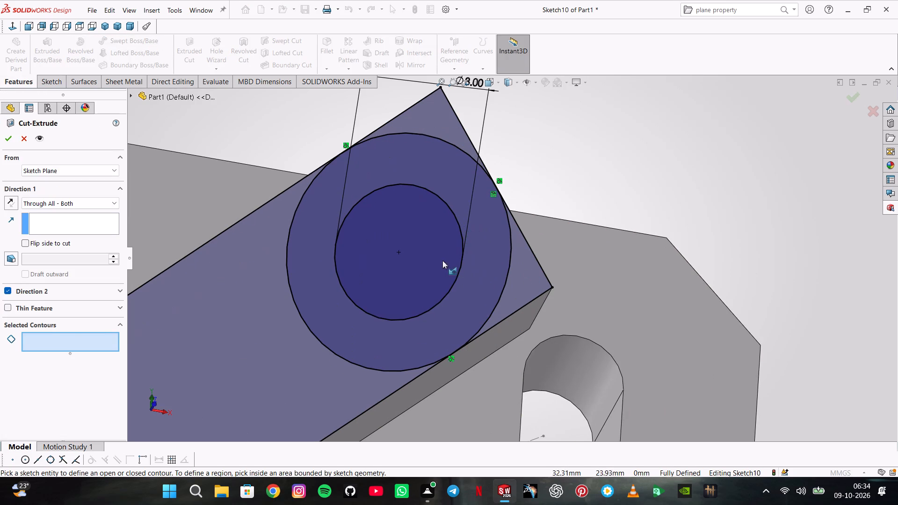
pyautogui.click(442, 260)
pyautogui.click(522, 283)
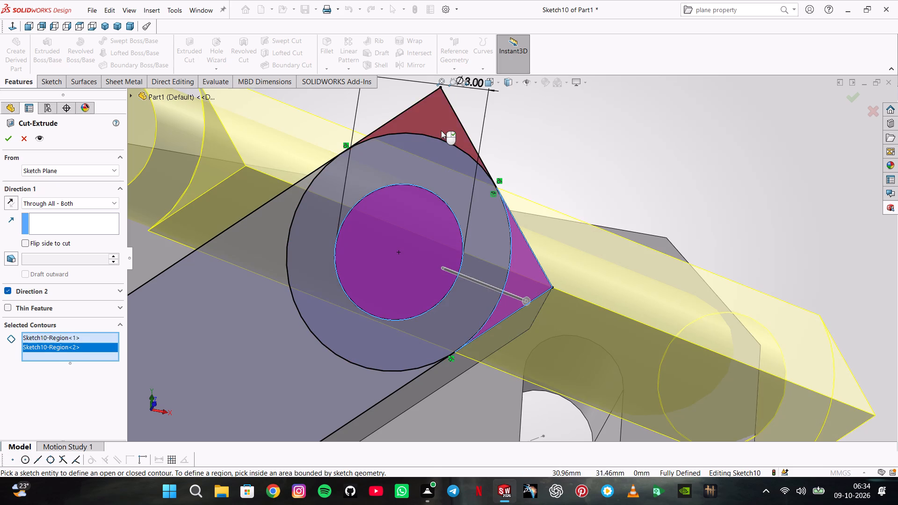
pyautogui.click(441, 130)
pyautogui.click(88, 200)
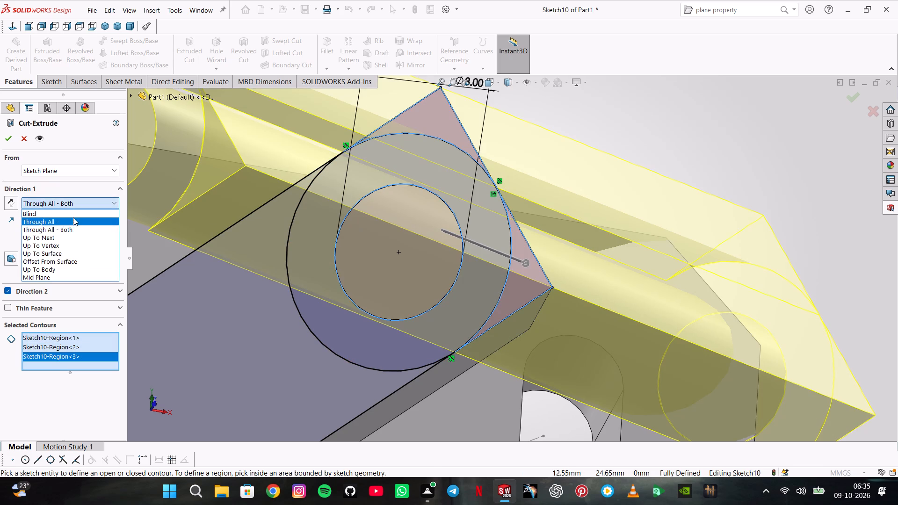
pyautogui.click(73, 217)
pyautogui.click(73, 206)
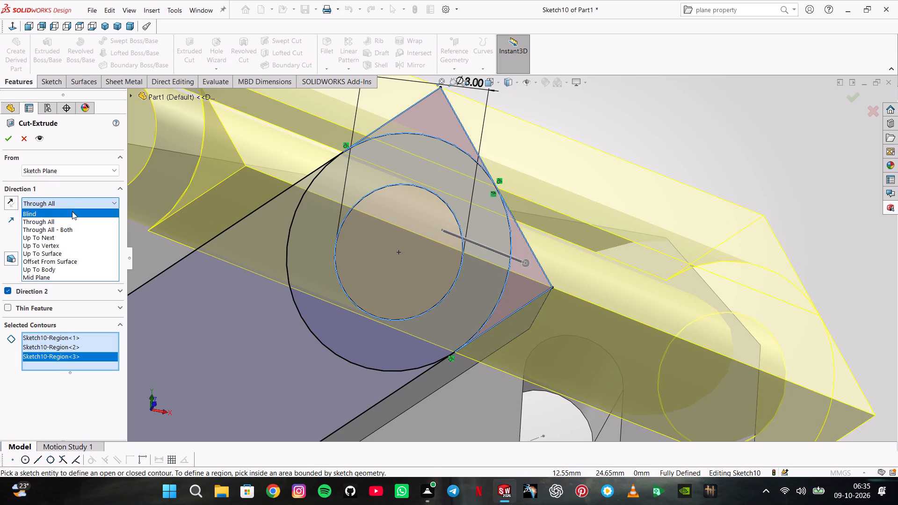
pyautogui.click(76, 217)
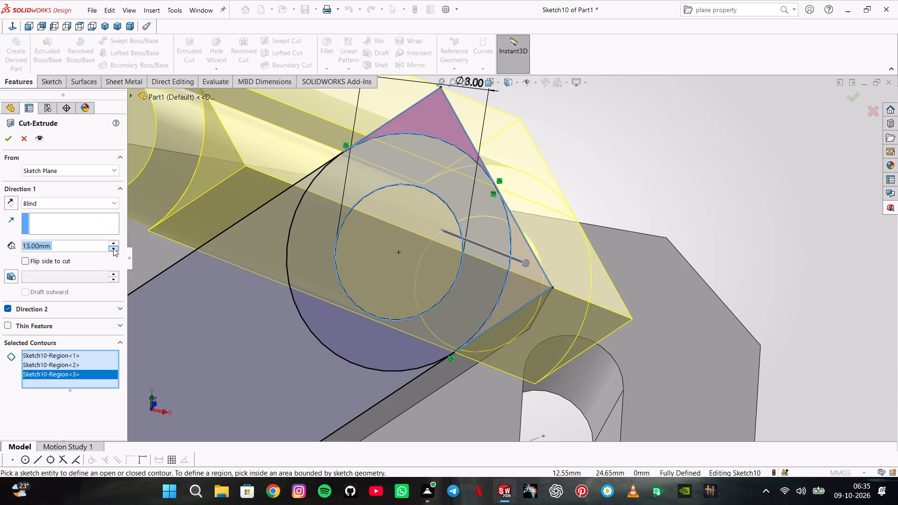
pyautogui.moveTo(254, 302); pyautogui.dragTo(254, 263, button='middle')
pyautogui.scroll(3, 254, 268)
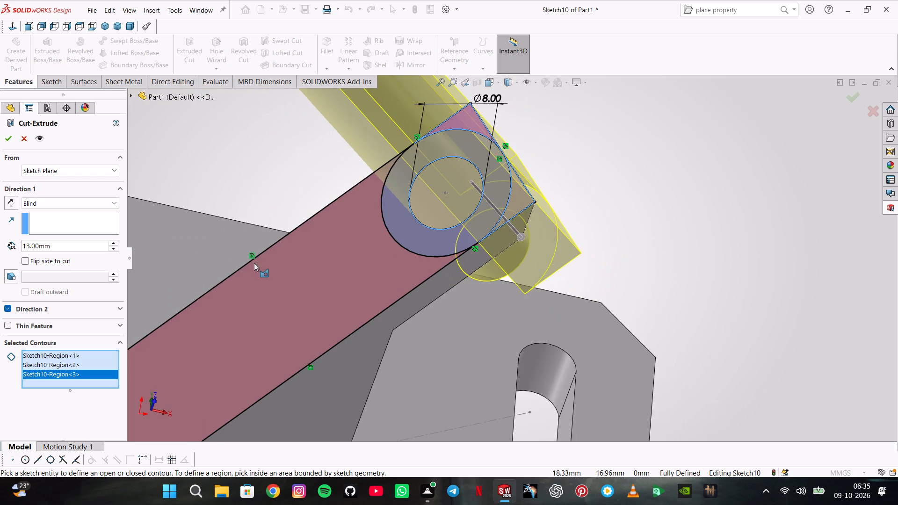
pyautogui.click(10, 134)
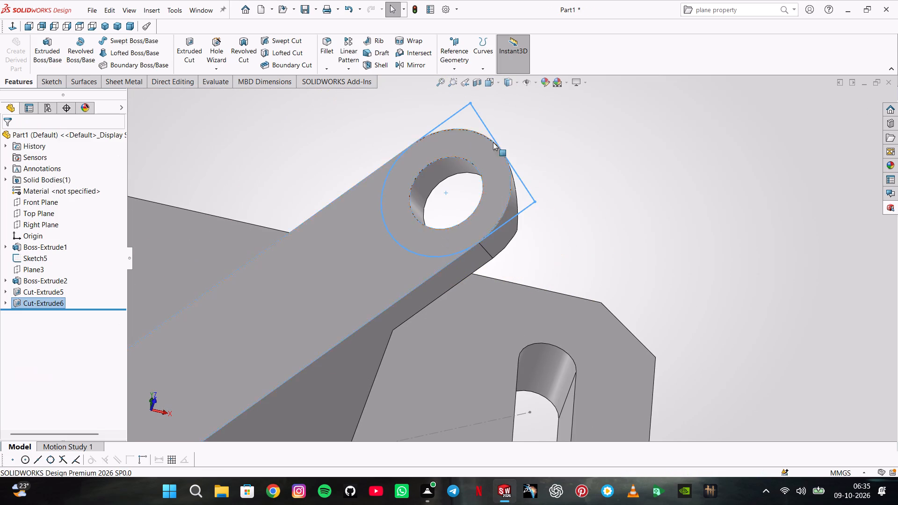
pyautogui.click(595, 144)
# Hide the Sketch5 centerline running across the plate.
pyautogui.moveTo(599, 209); pyautogui.dragTo(596, 188, button='middle')
pyautogui.scroll(3, 596, 188)
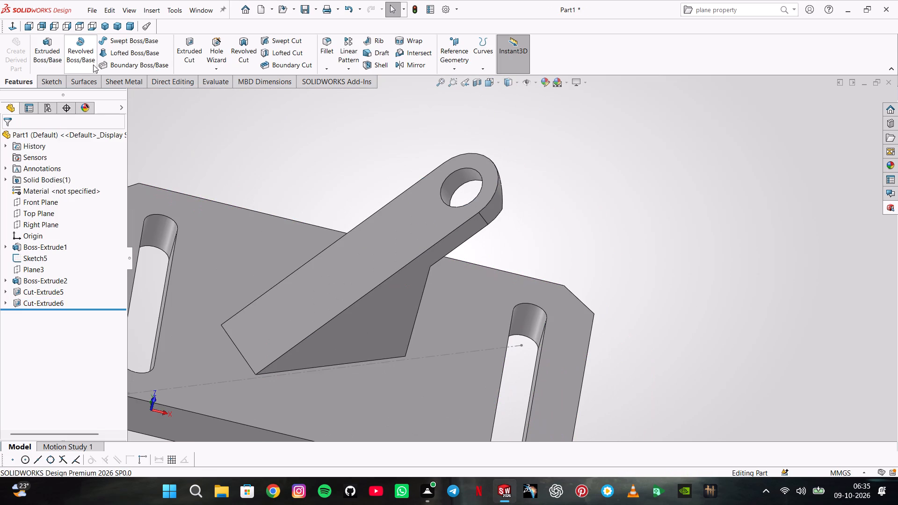
pyautogui.click(101, 26)
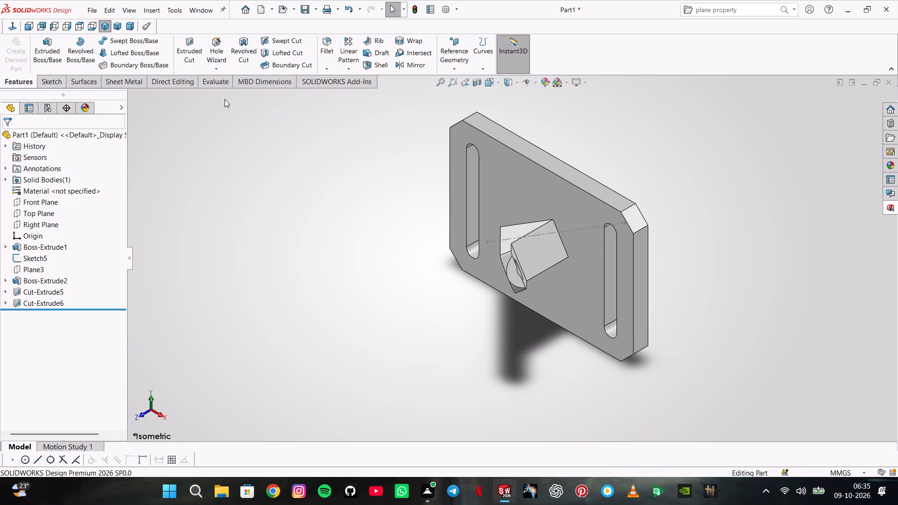
pyautogui.rightClick(564, 228)
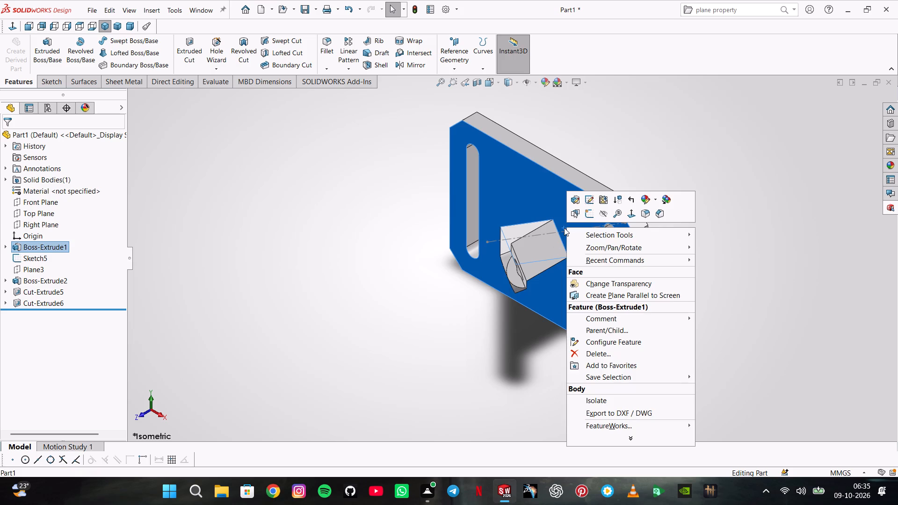
pyautogui.click(348, 287)
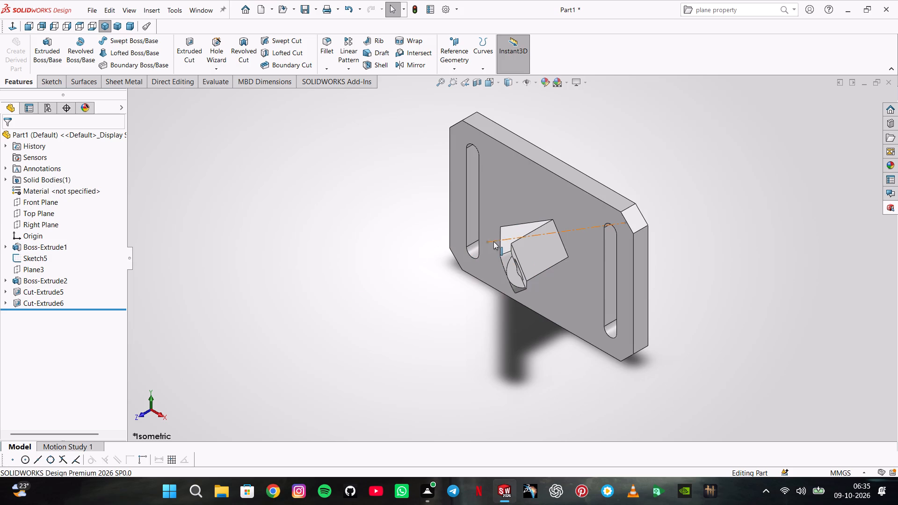
pyautogui.rightClick(494, 240)
pyautogui.click(517, 226)
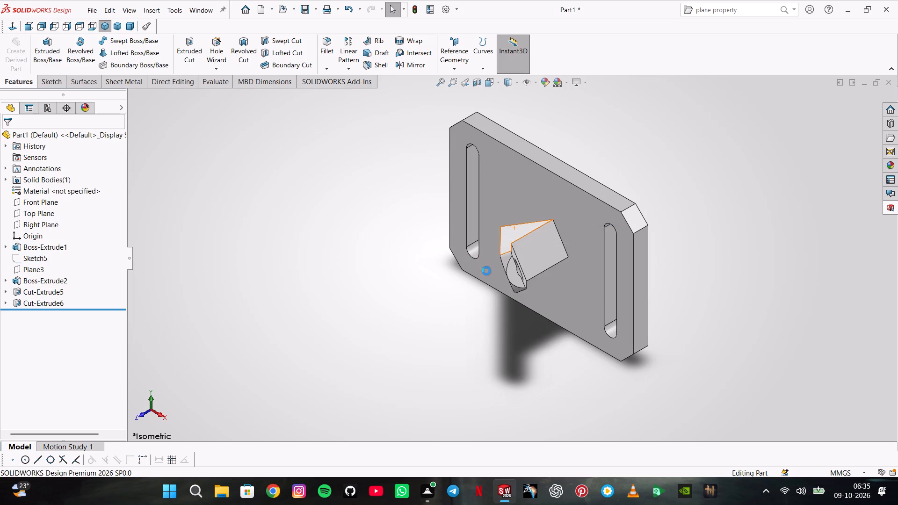
# Save the finished part as Part3.SLDPRT in the Level5 folder.
pyautogui.moveTo(463, 318); pyautogui.dragTo(514, 105, button='middle')
pyautogui.moveTo(571, 302); pyautogui.dragTo(488, 207, button='middle')
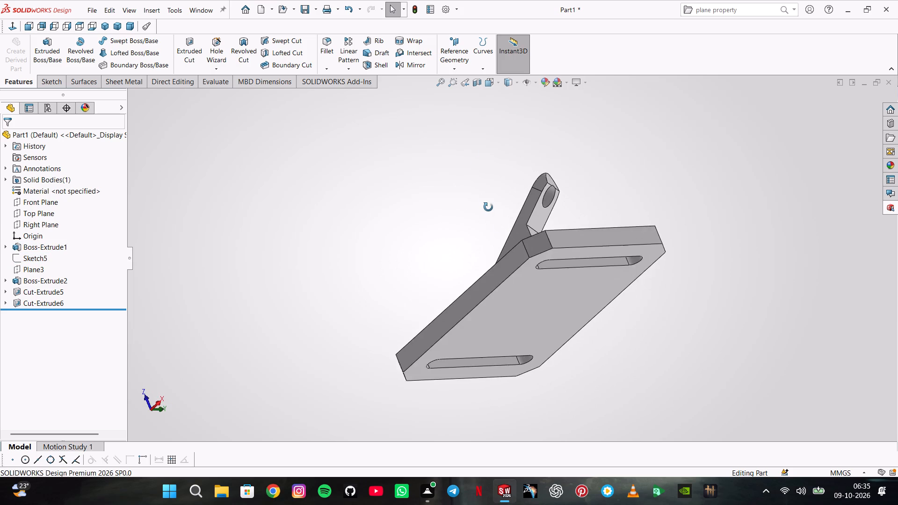
pyautogui.moveTo(488, 207); pyautogui.dragTo(530, 264, button='middle')
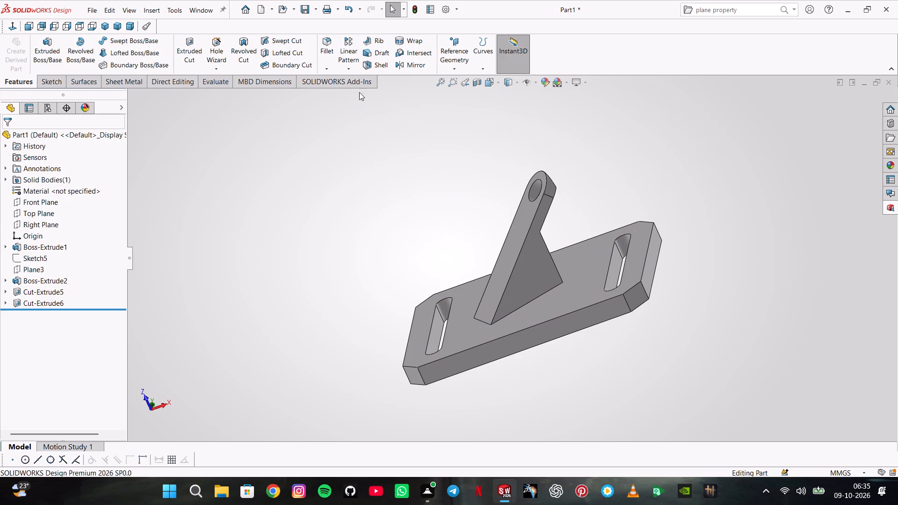
pyautogui.click(308, 2)
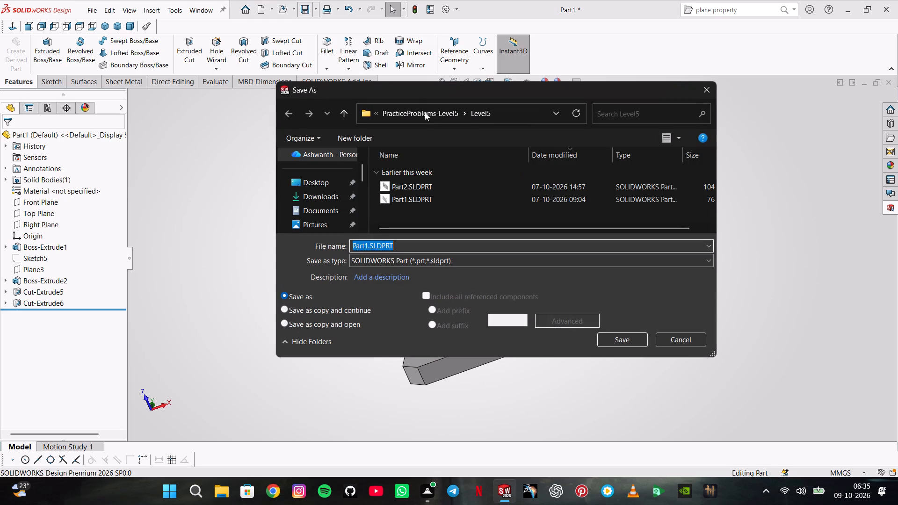
pyautogui.click(367, 244)
pyautogui.press('BackSpace')
pyautogui.press('3')
pyautogui.press('Return')
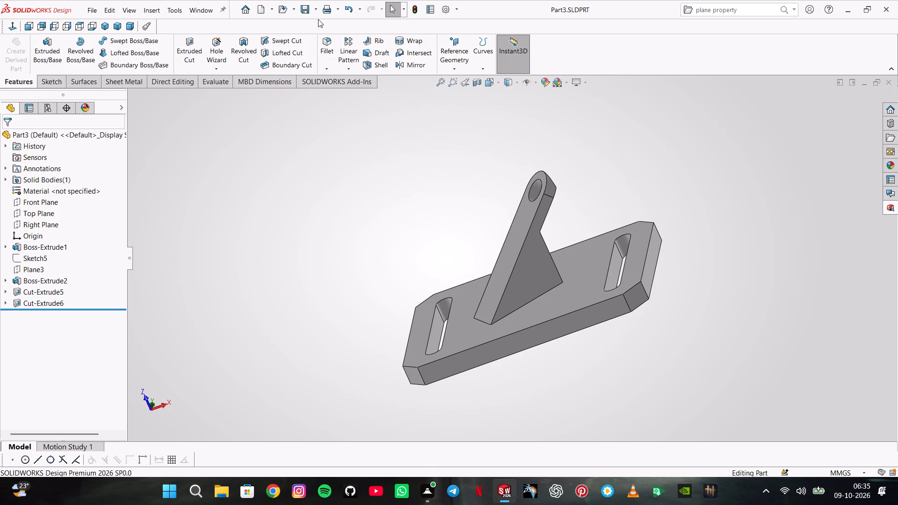
# Save a copy of the part in Adobe Portable Document Format as Part3.pdf in the Level5 folder.
pyautogui.click(317, 3)
pyautogui.click(327, 30)
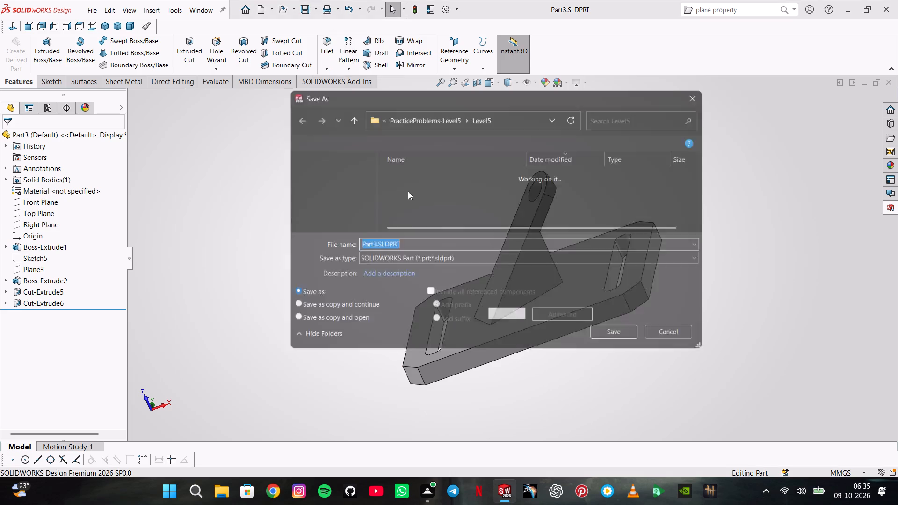
pyautogui.click(637, 352)
pyautogui.click(629, 342)
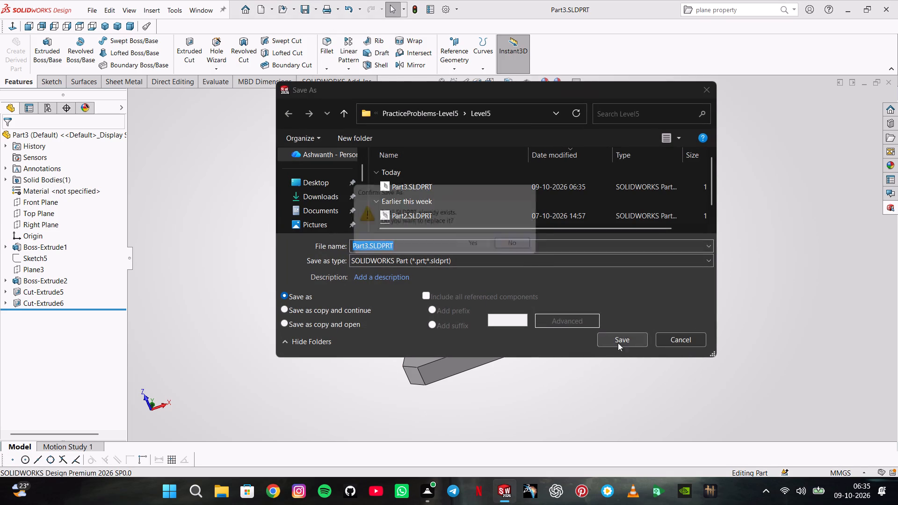
pyautogui.click(515, 241)
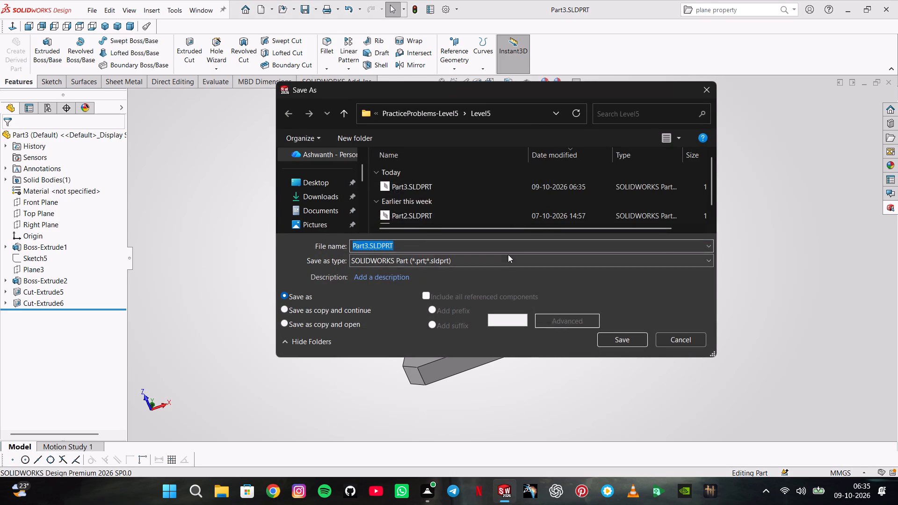
pyautogui.click(508, 254)
pyautogui.click(523, 86)
pyautogui.click(608, 360)
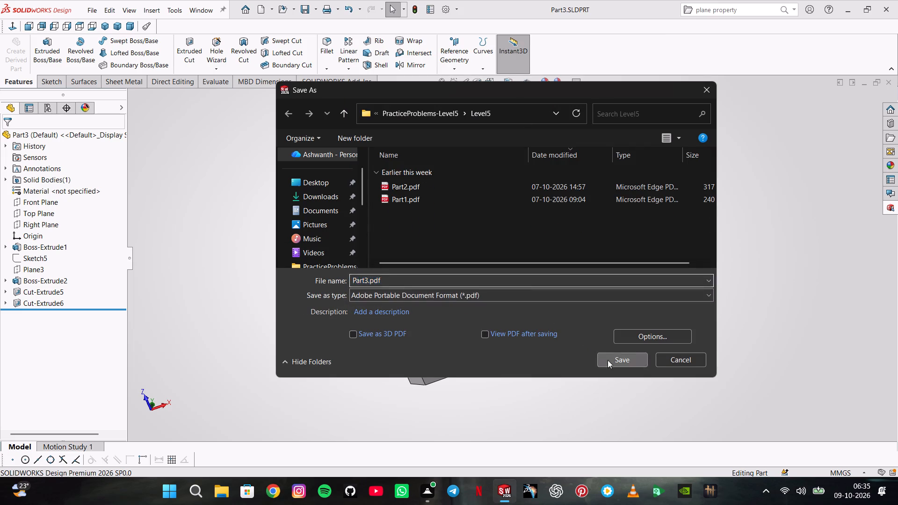